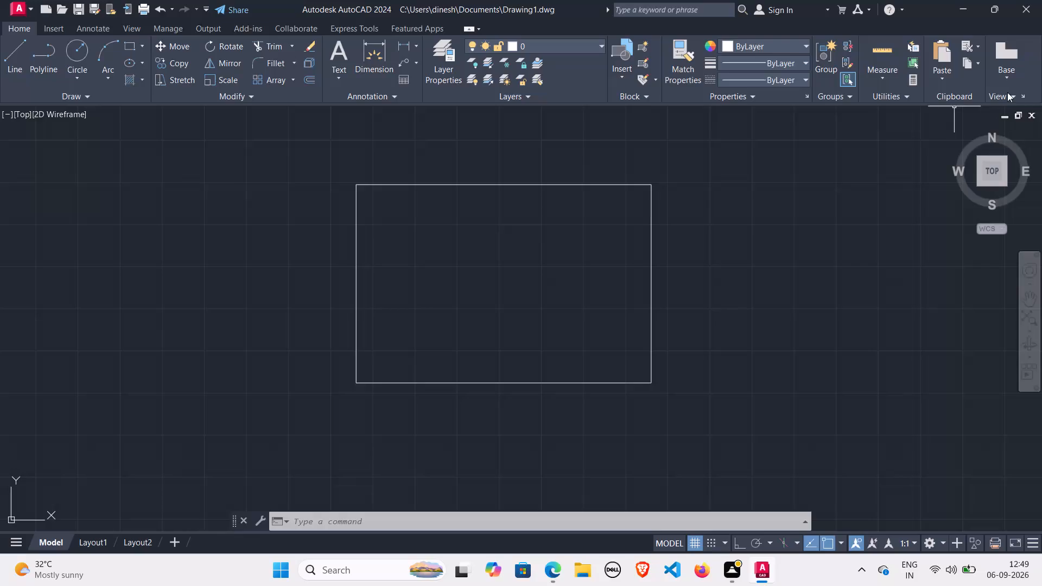
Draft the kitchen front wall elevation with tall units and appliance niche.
Close Drawing1 with its changes saved and start a new blank drawing.
left_click(1032, 113)
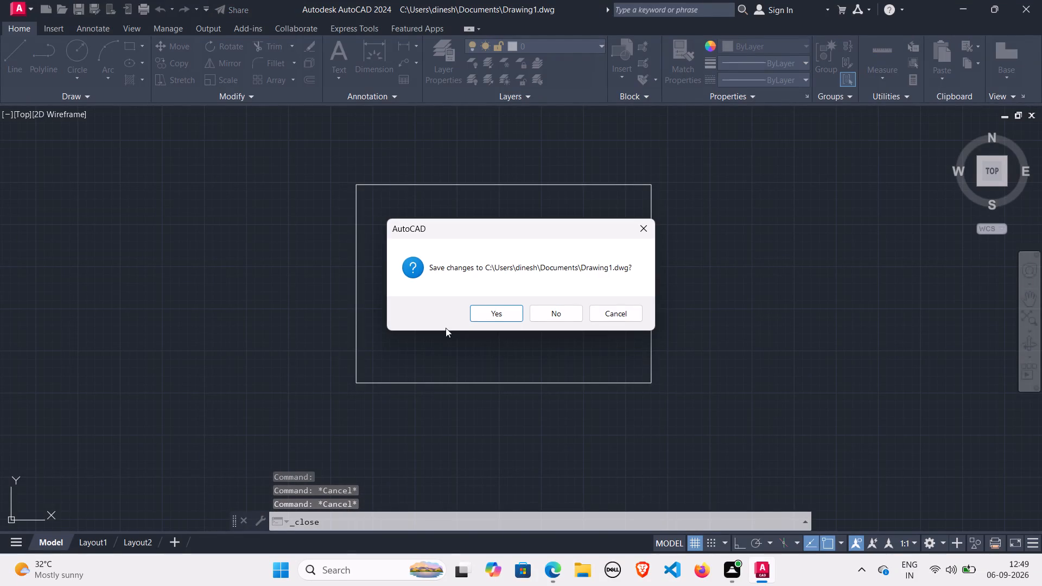
left_click(480, 311)
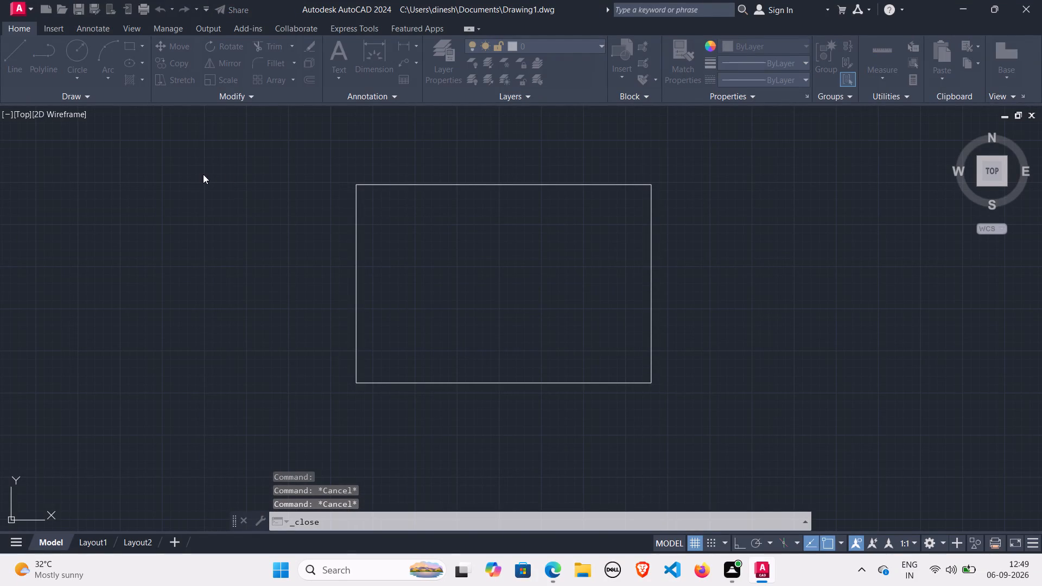
left_click(86, 227)
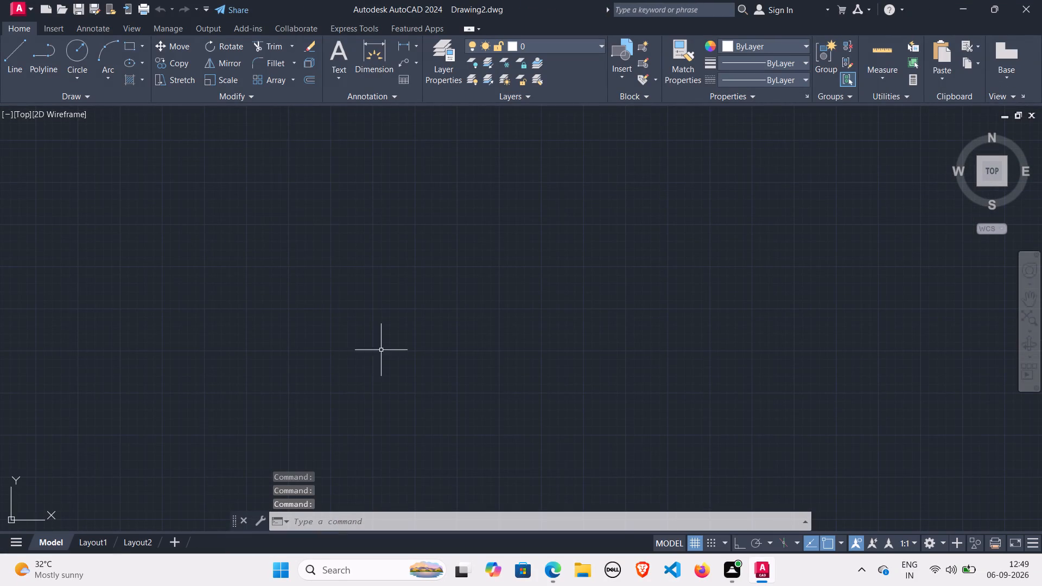
Set the drawing units to Architectural length with 0'-0 1/16" precision and Inches as the insertion scale.
left_click(366, 515)
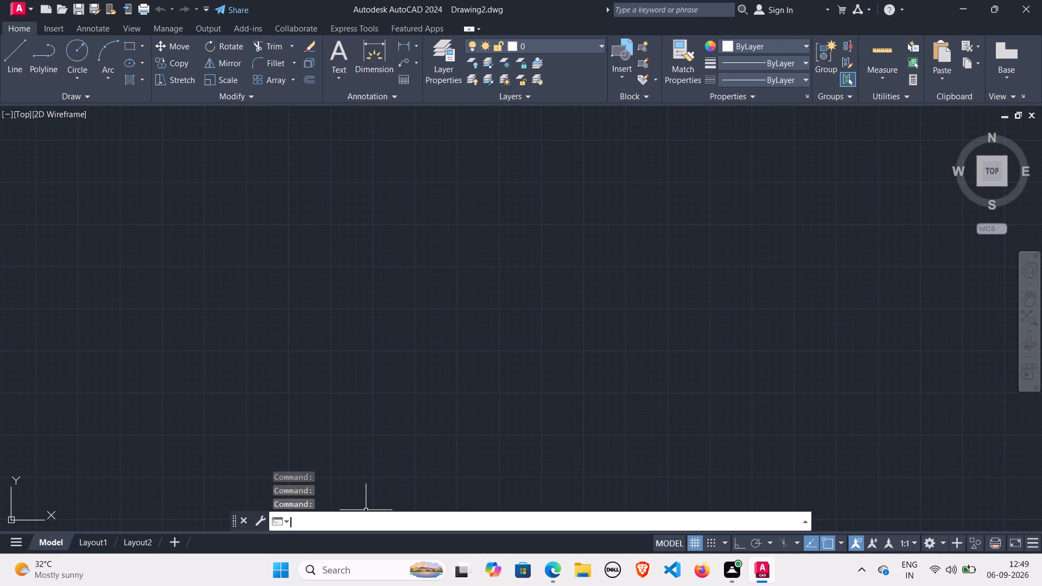
type("UN")
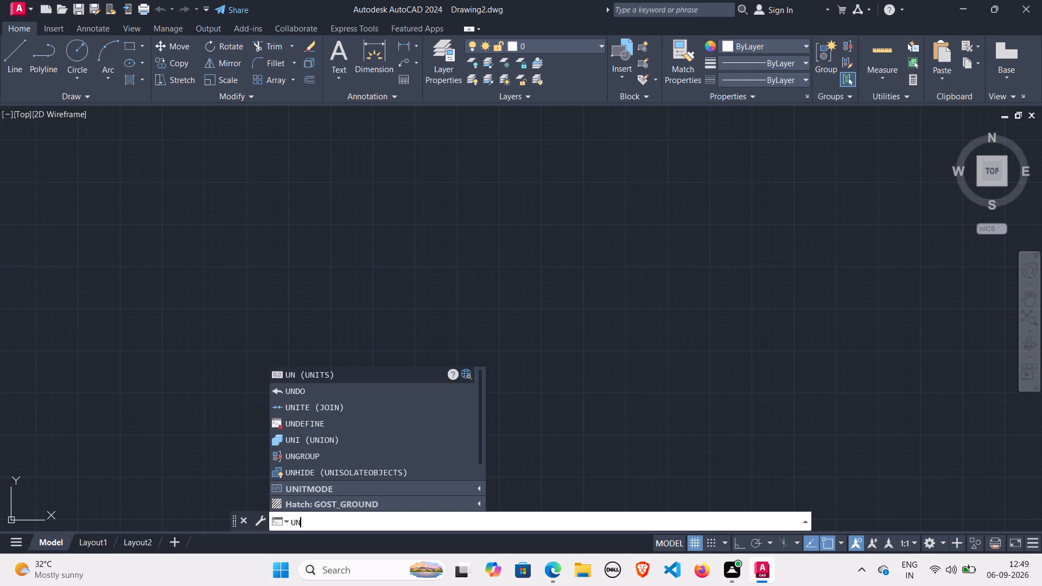
key("Return")
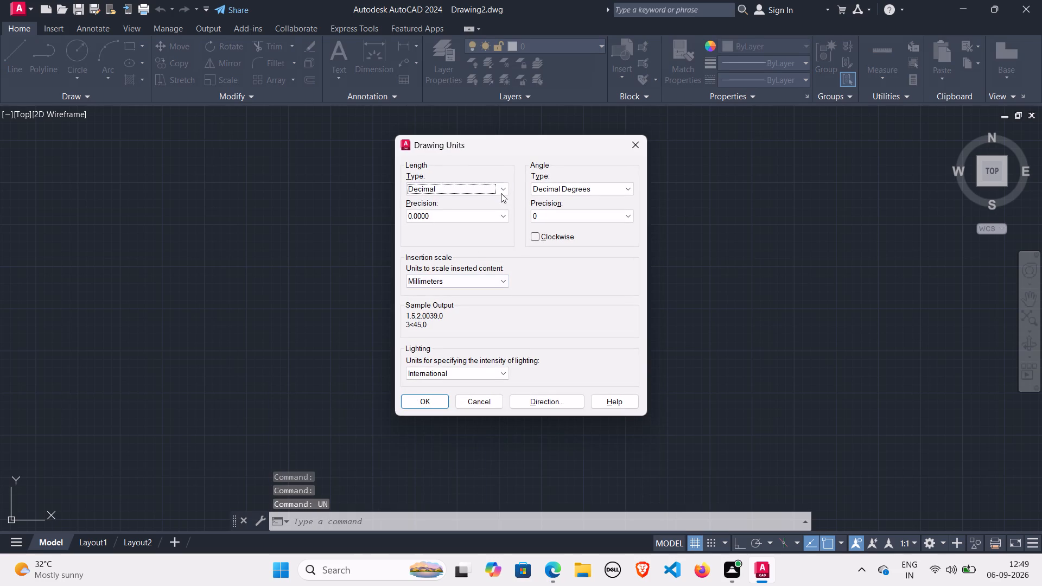
left_click(506, 189)
left_click(467, 200)
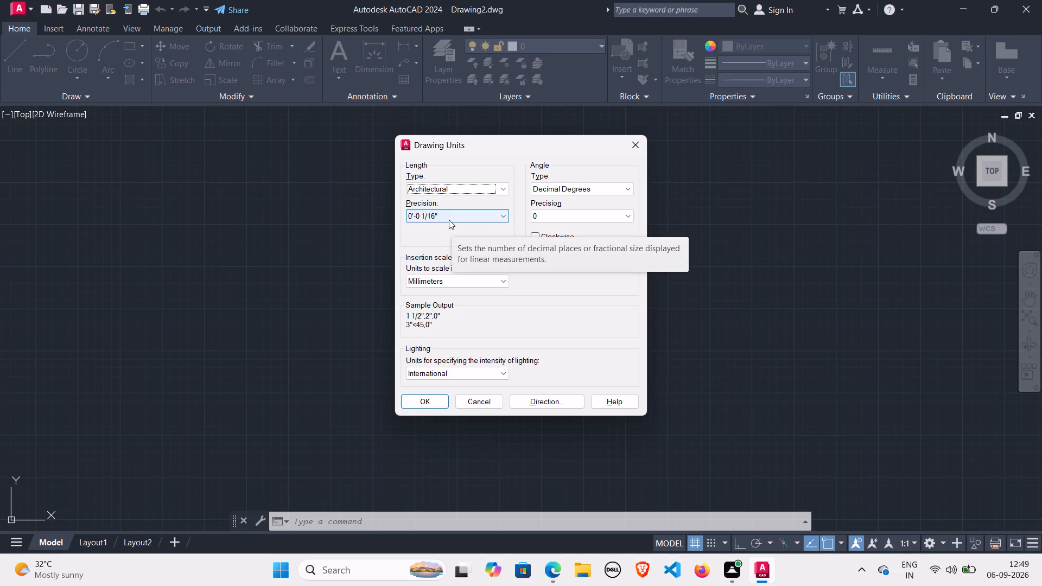
left_click(449, 220)
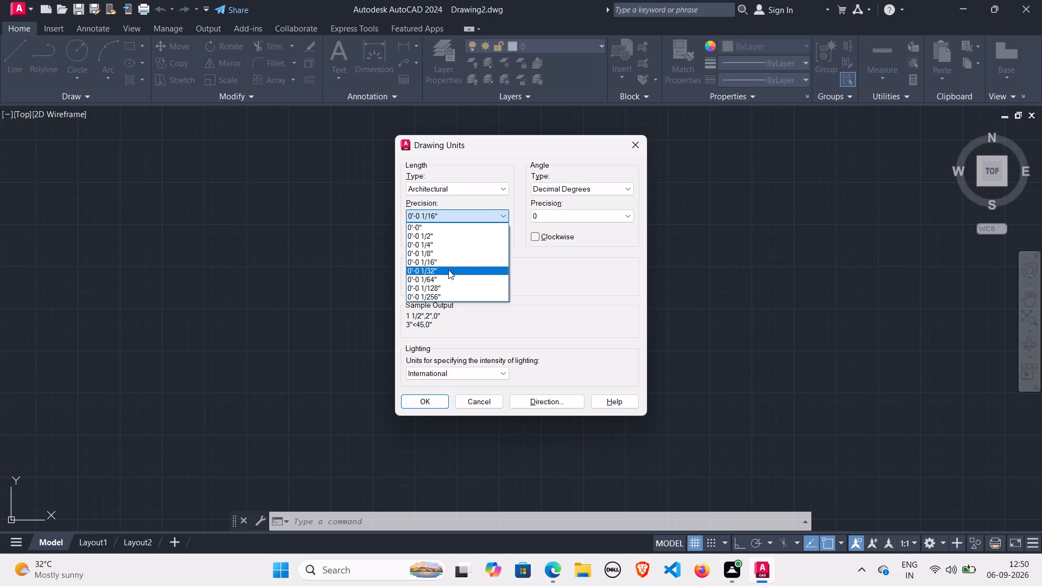
left_click(444, 263)
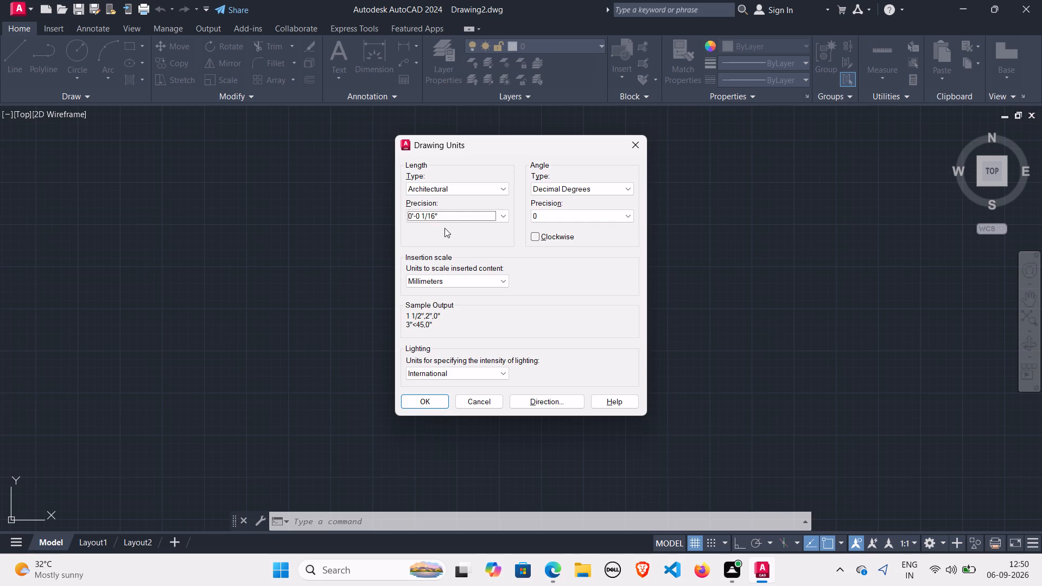
left_click(460, 283)
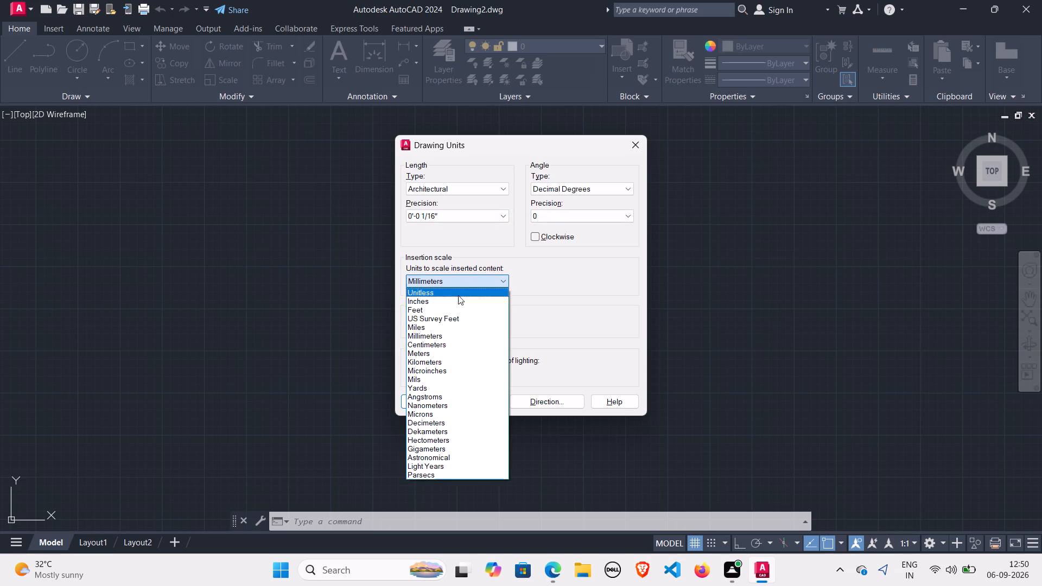
left_click(433, 300)
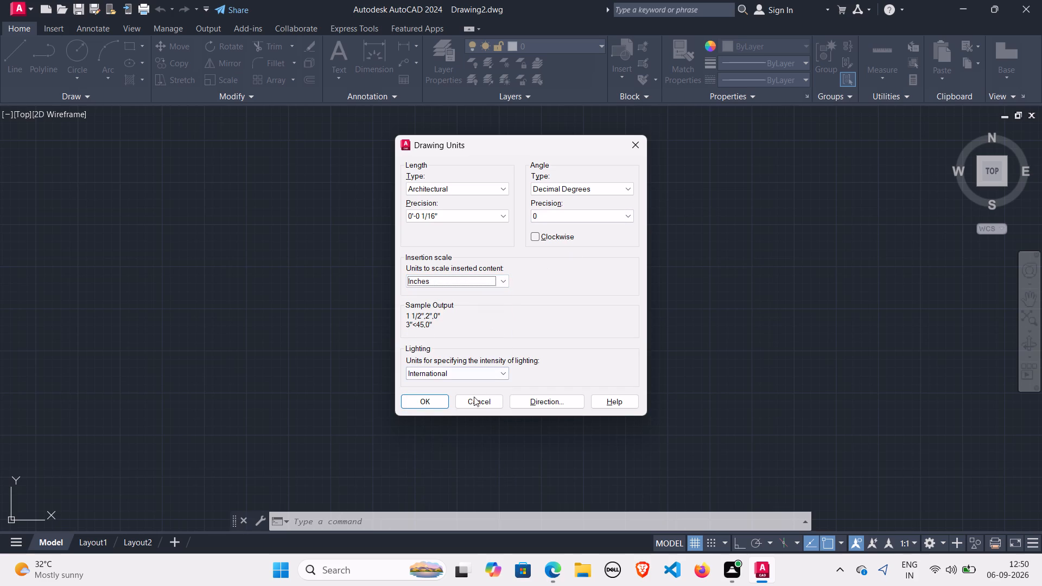
left_click(418, 404)
Modify the ISO-25 dimension style's primary units to Architectural with 0'-0 1/16" precision and make the style current.
left_click(359, 523)
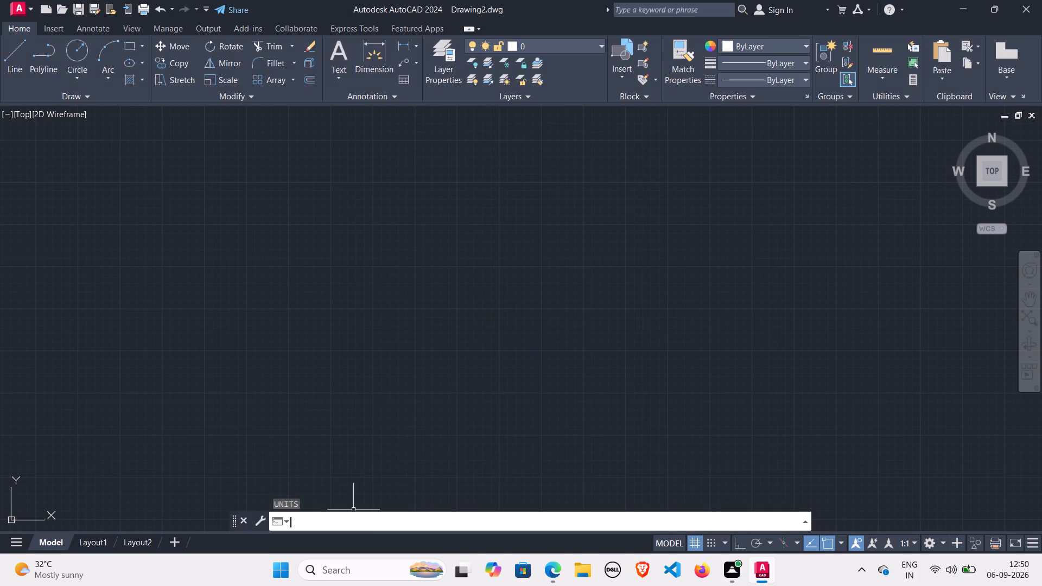
key("u")
key("BackSpace")
type("D")
key("space")
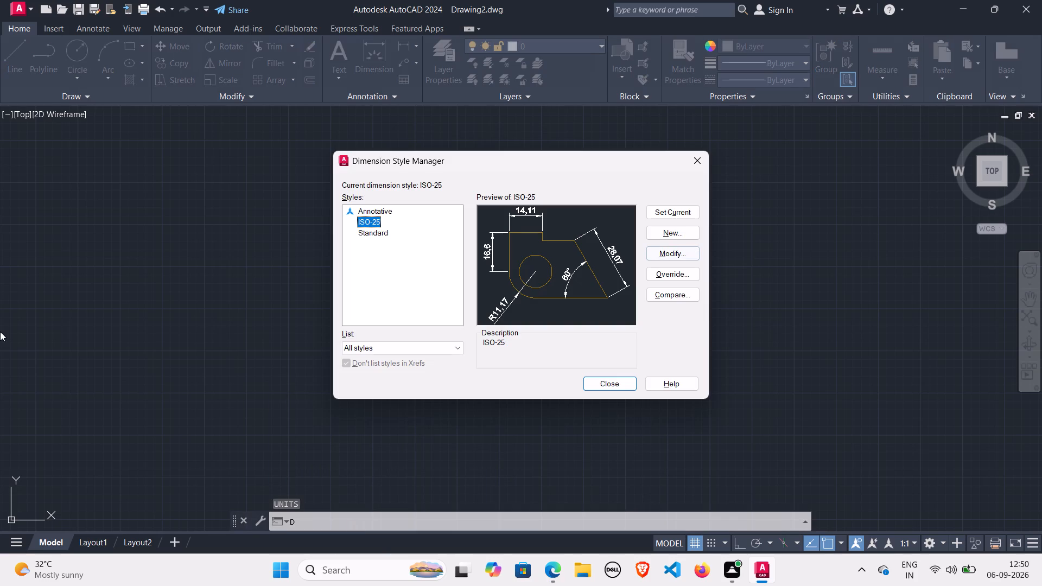
left_click(682, 250)
left_click(455, 158)
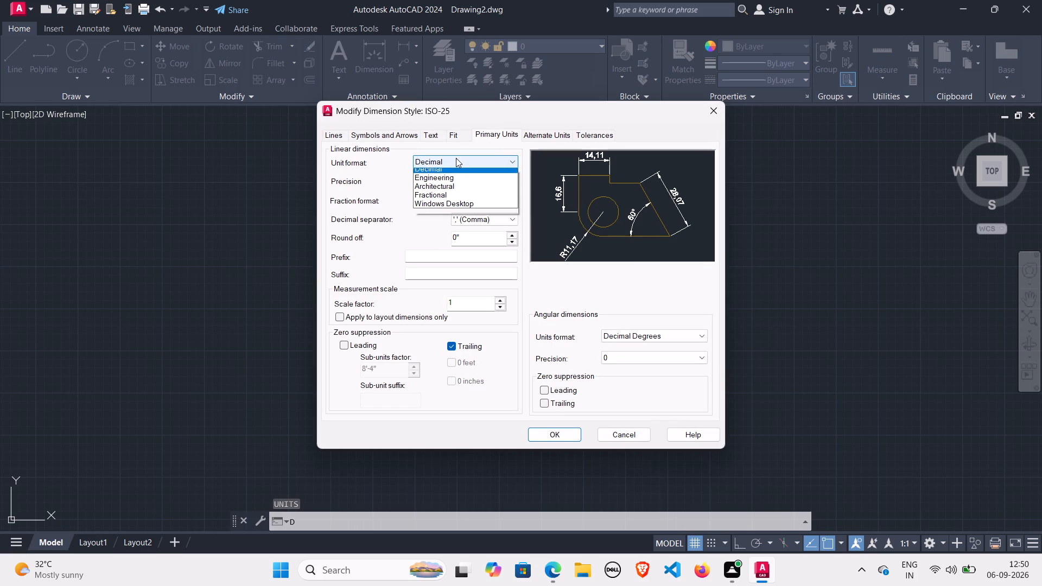
left_click(465, 195)
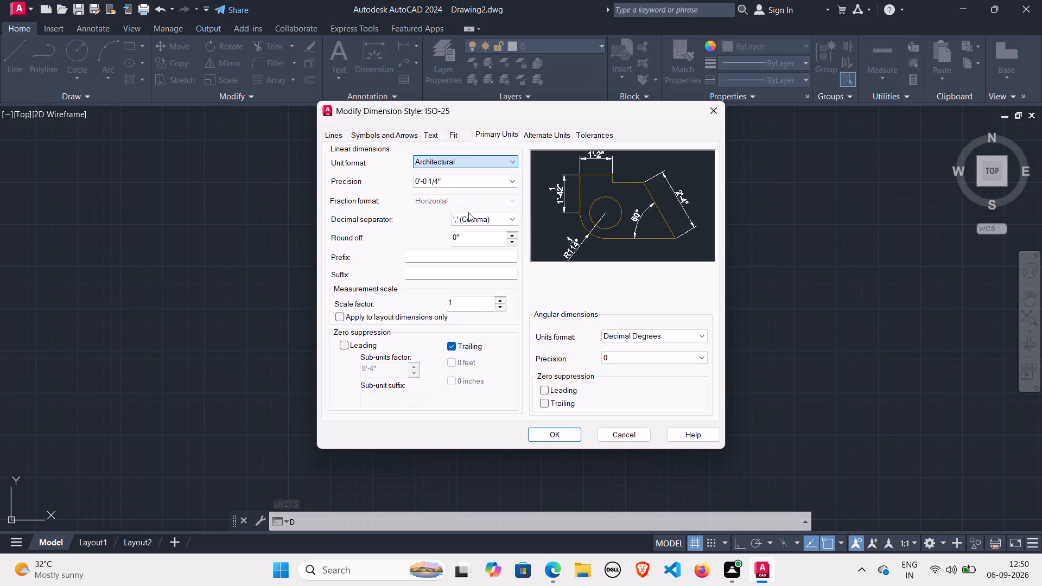
left_click(451, 180)
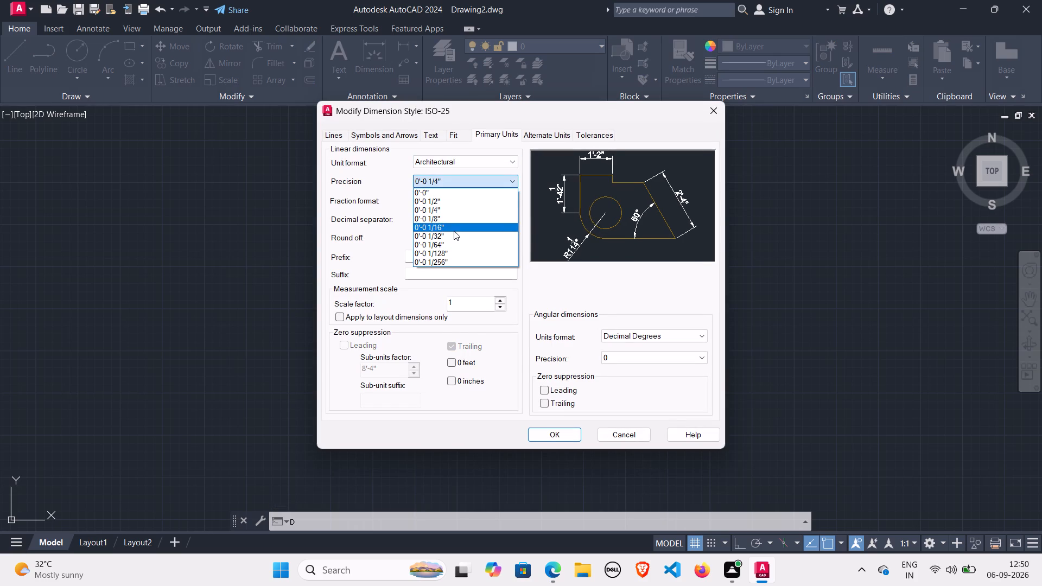
left_click(454, 231)
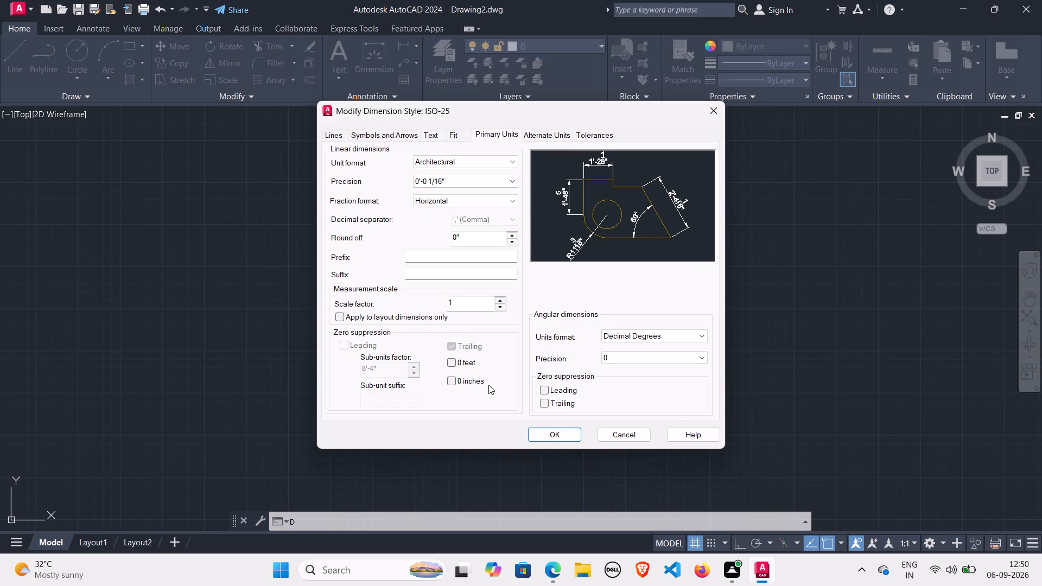
left_click(556, 437)
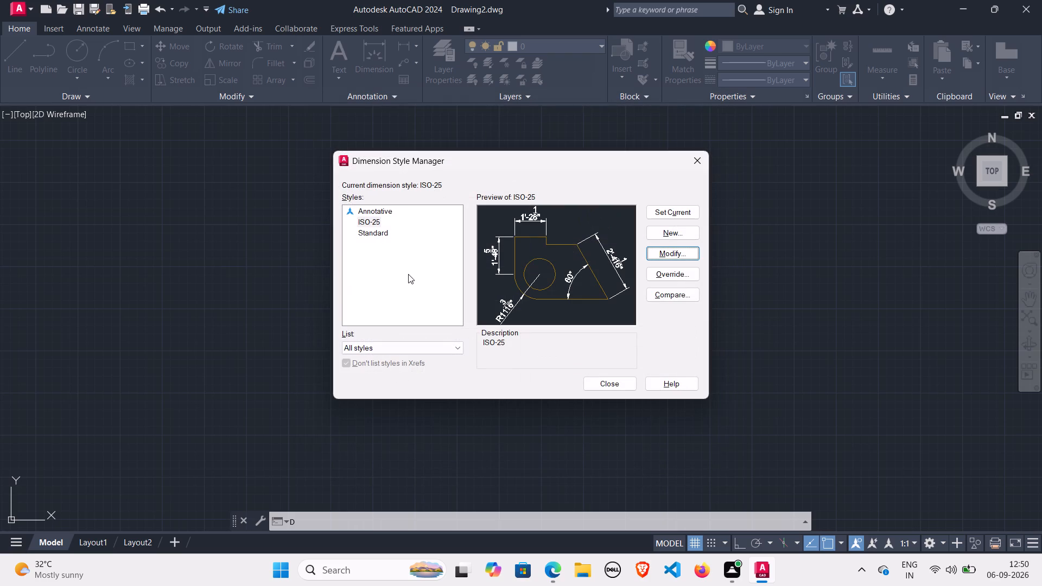
left_click(665, 211)
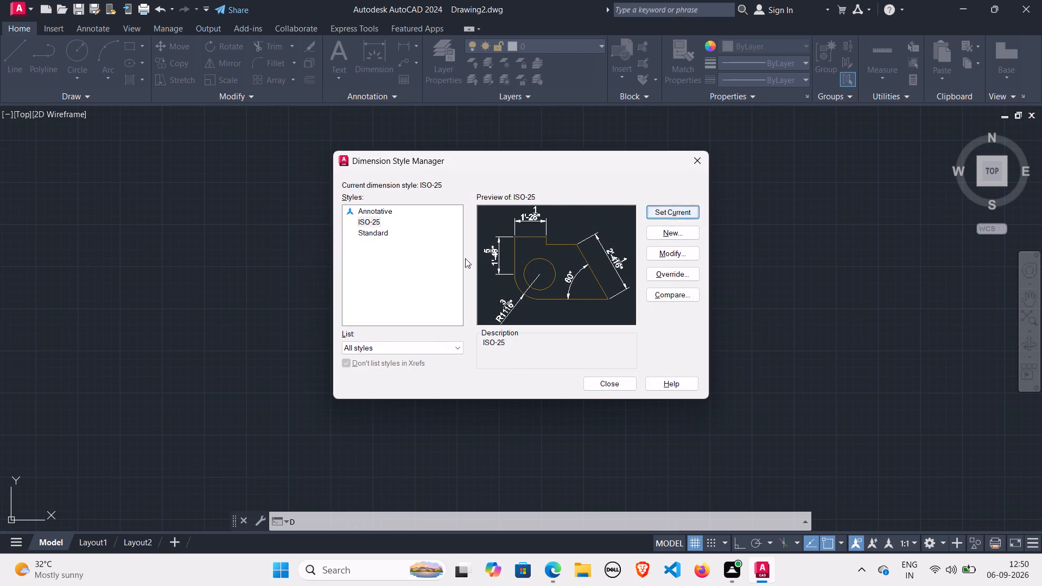
left_click(675, 214)
left_click(675, 214)
left_click(621, 385)
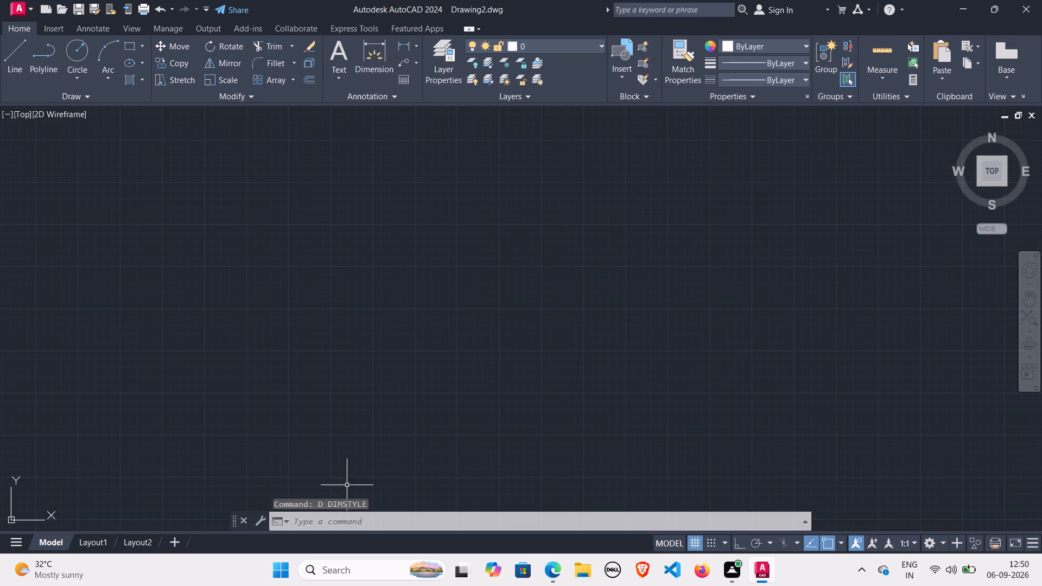
Draw a nearly horizontal line 16'5" long, running rightward from a start point in the lower-left part of the drawing area.
left_click(363, 524)
key("l")
key("Return")
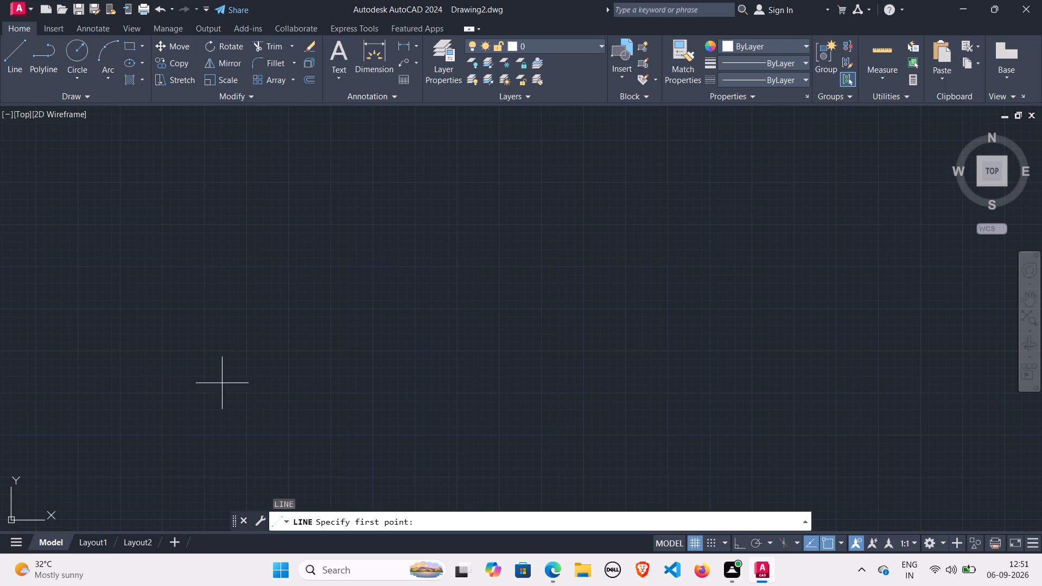
left_click(201, 392)
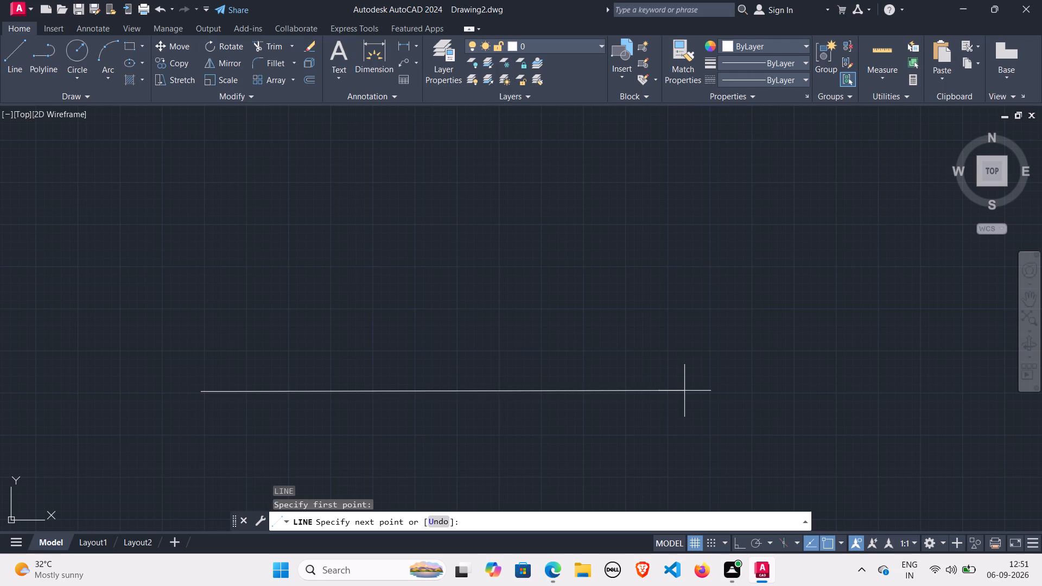
type("16")
key("shift+quotedbl")
key("BackSpace")
key("apostrophe")
key("5")
key("Return")
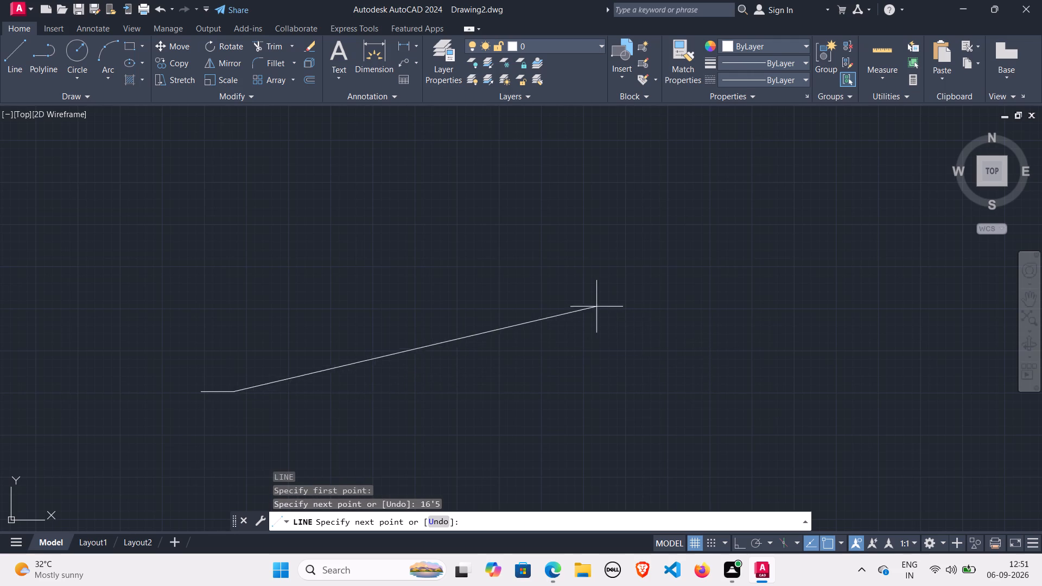
With Ortho on, draw a 10' vertical line upward from the bottom line's right end.
scroll(268, 373, "up", 4)
middle_click_drag(109, 346, 666, 117)
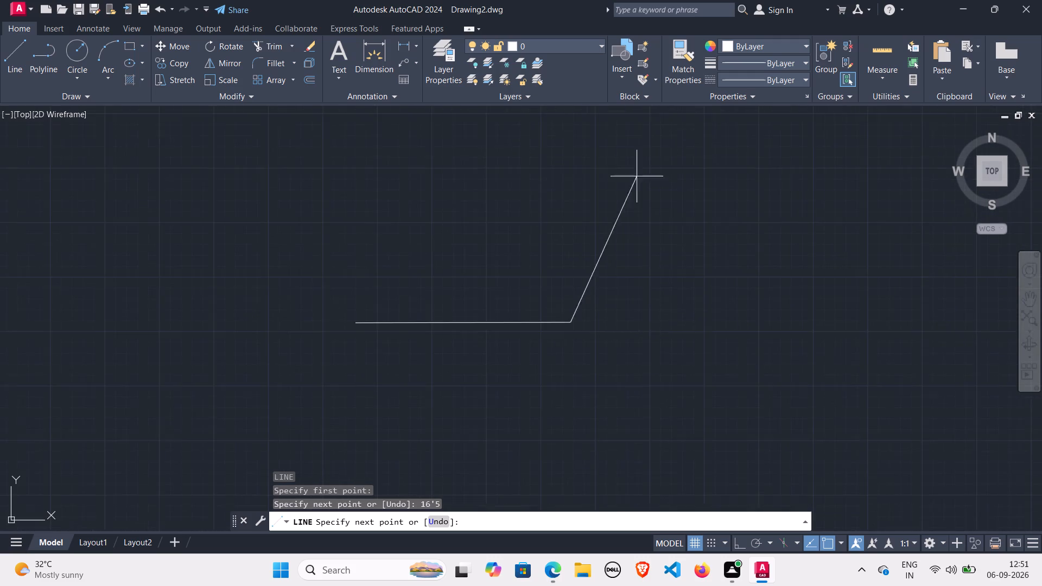
scroll(549, 297, "up", 3)
middle_click_drag(460, 273, 790, 206)
scroll(708, 226, "down", 1)
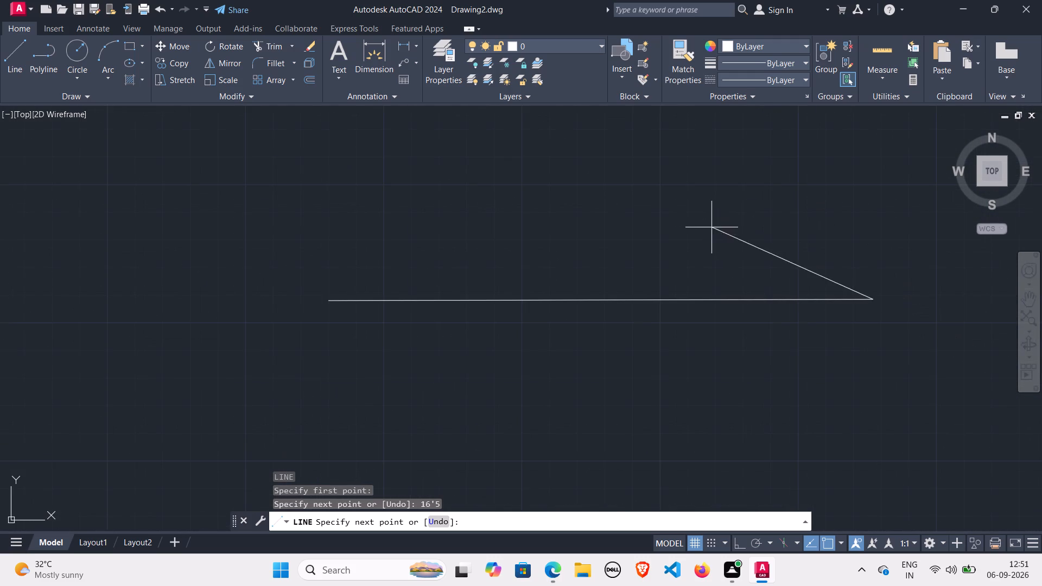
middle_click_drag(749, 202, 668, 270)
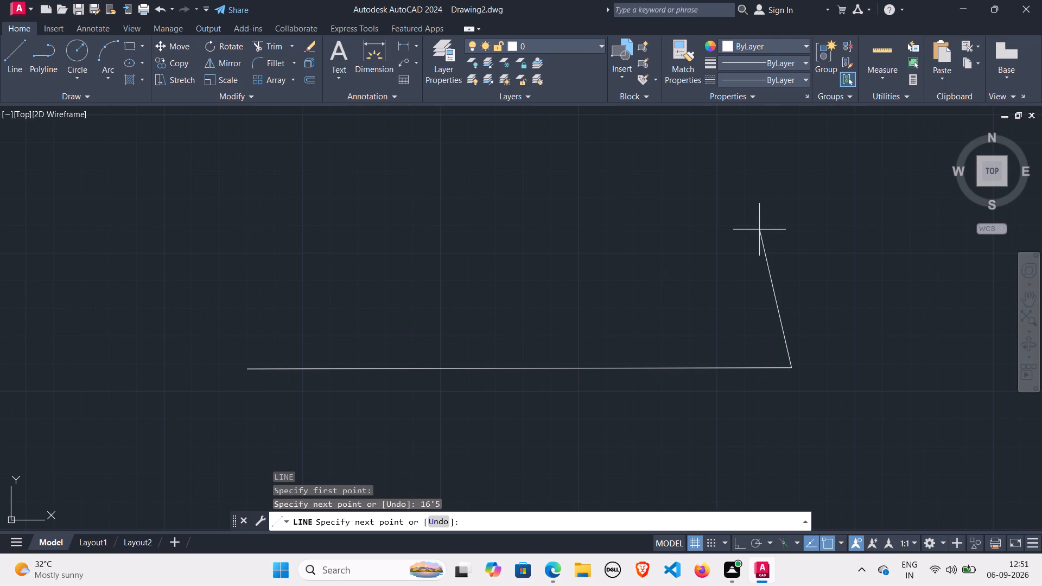
type("10")
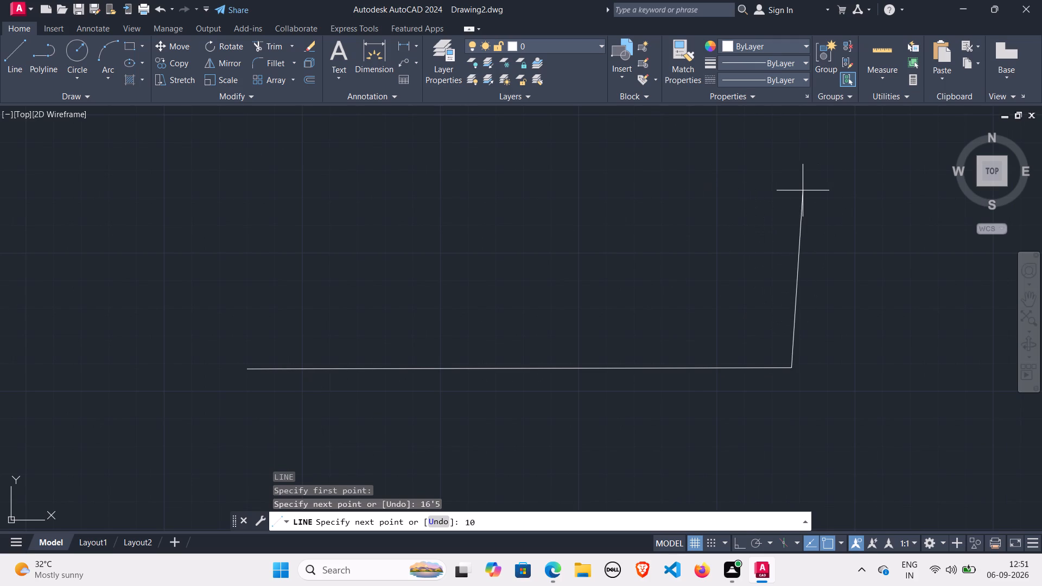
key("F8")
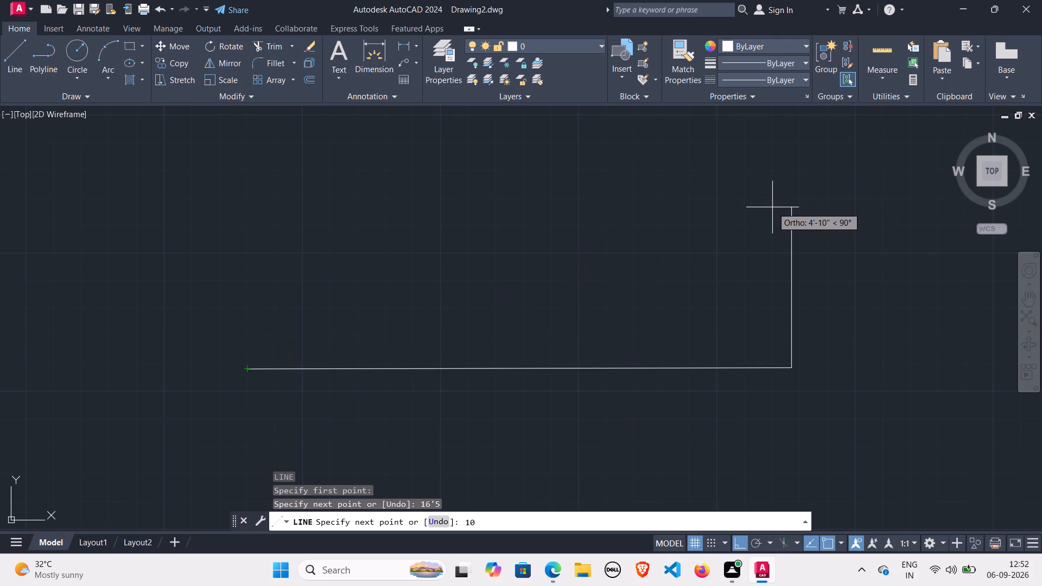
type("10")
key("BackSpace")
key("BackSpace")
key("apostrophe")
key("Return")
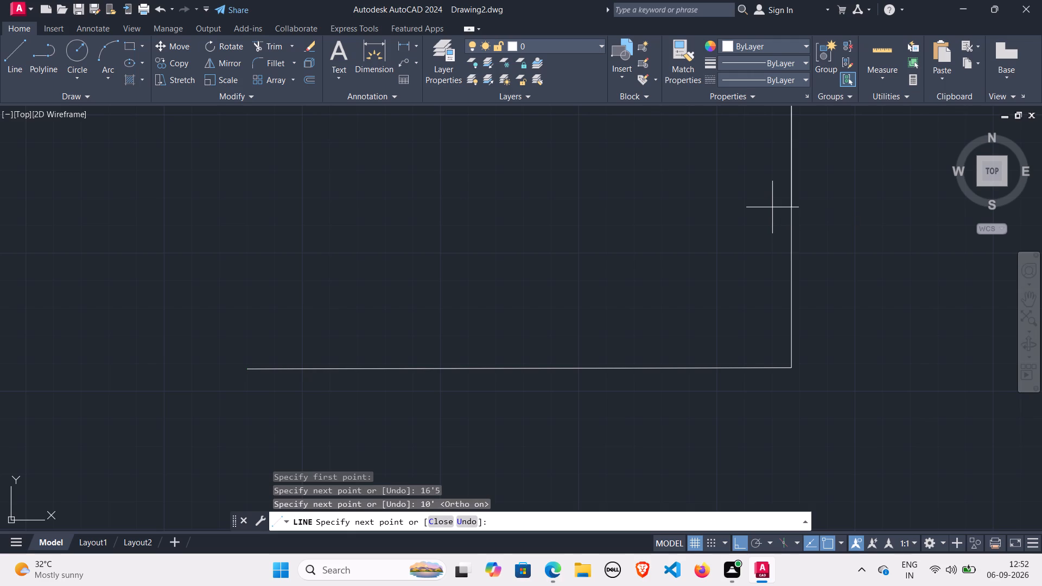
Continue the outline with a 16'5" horizontal line running left from the top of the 10' line.
scroll(738, 250, "down", 1)
middle_click_drag(738, 251, 729, 445)
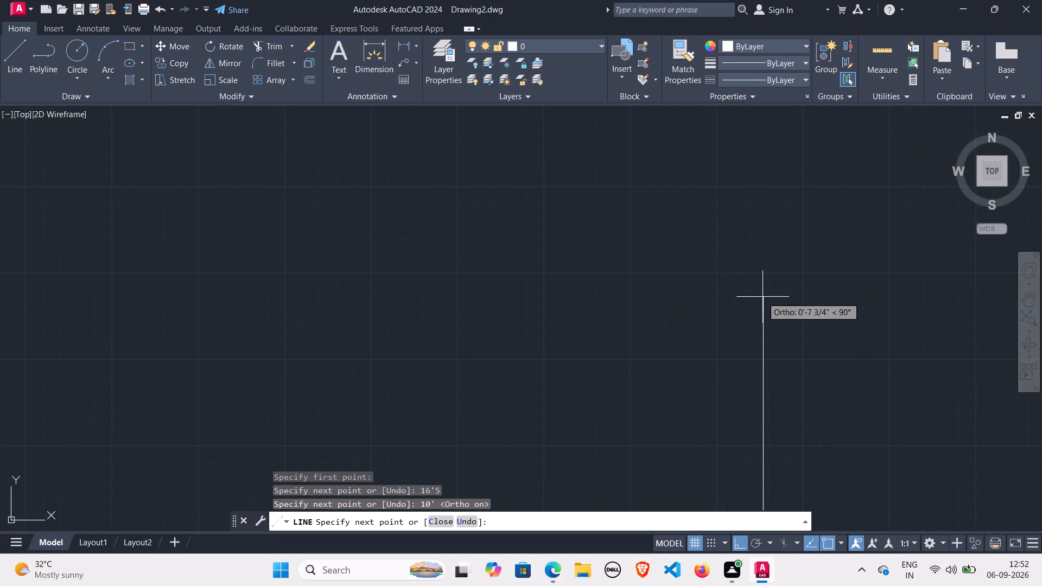
type("16")
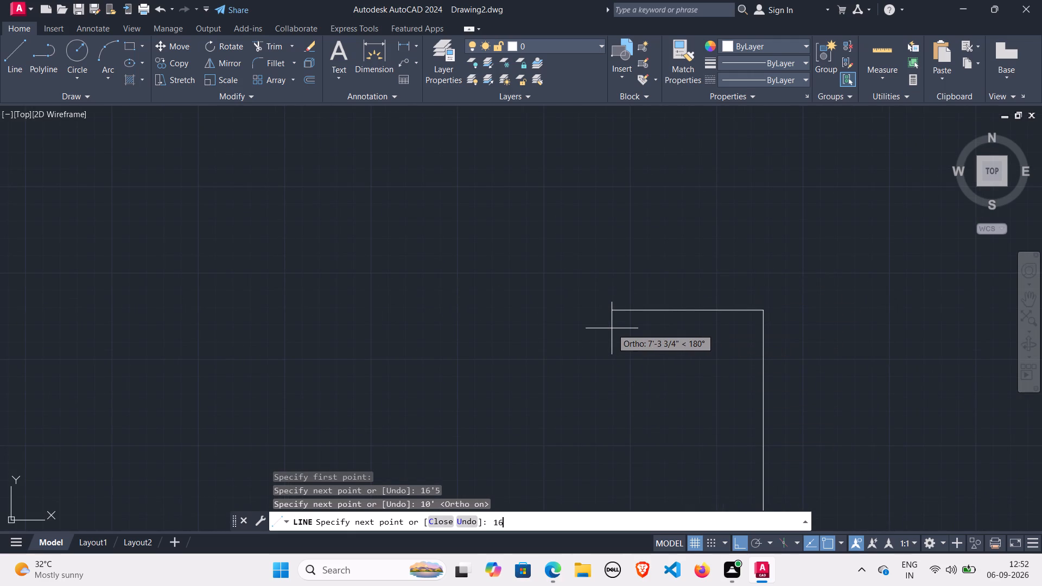
key("apostrophe")
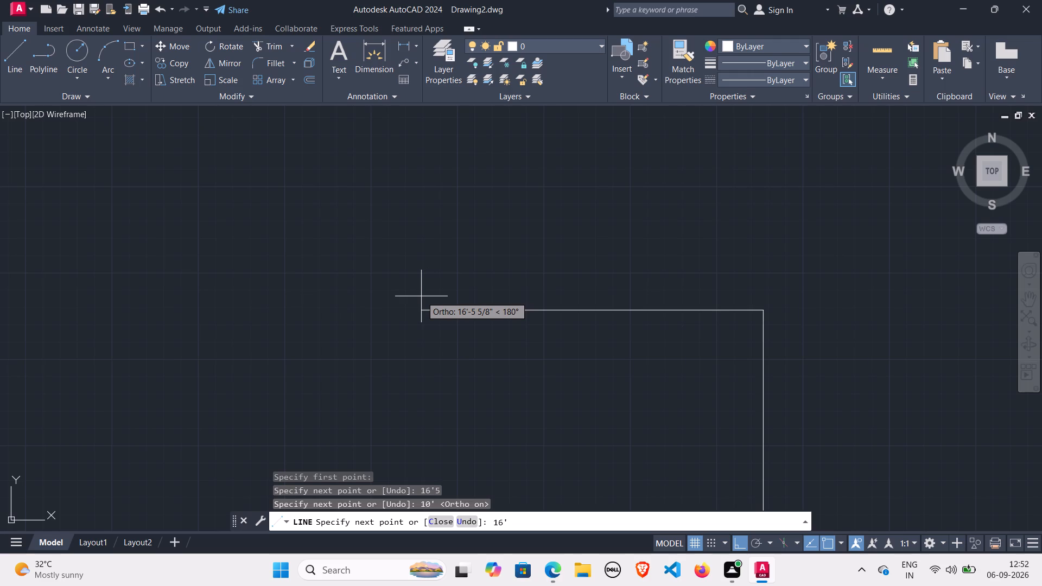
key("5")
key("Return")
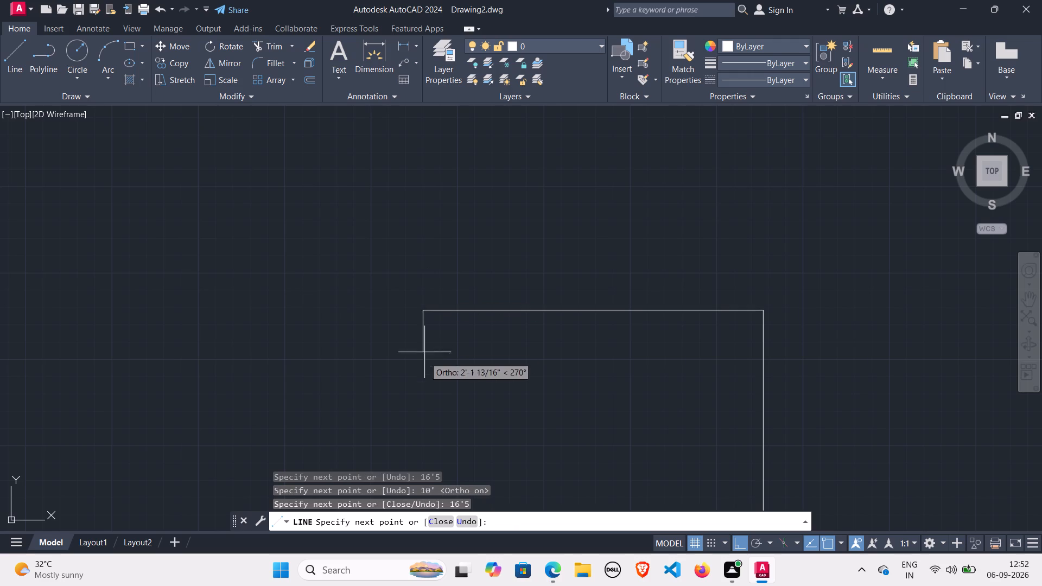
Draw the left side straight down to the bottom line's start point and finish the line sequence.
middle_click_drag(407, 375, 381, 189)
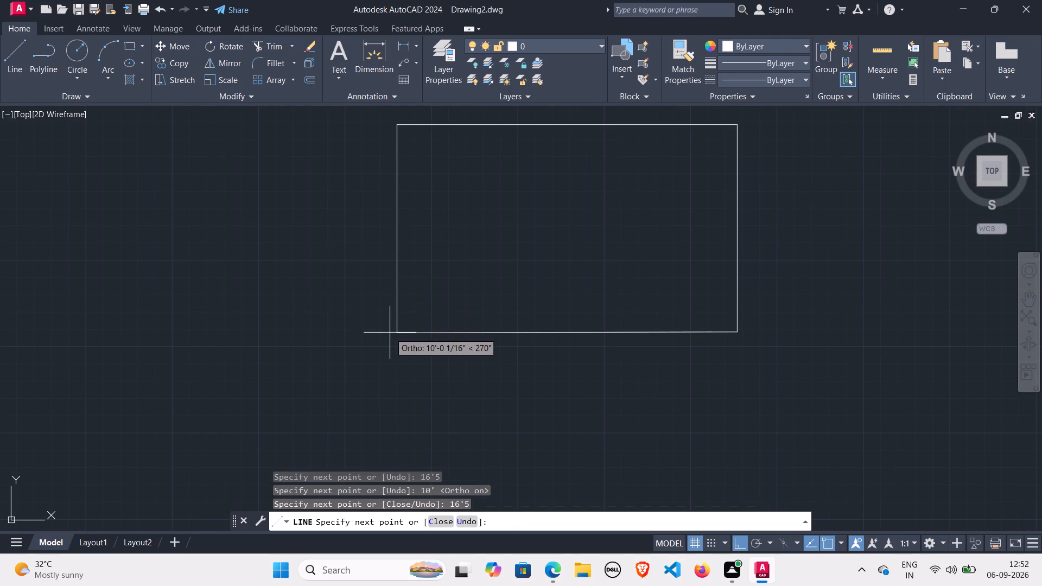
left_click(401, 330)
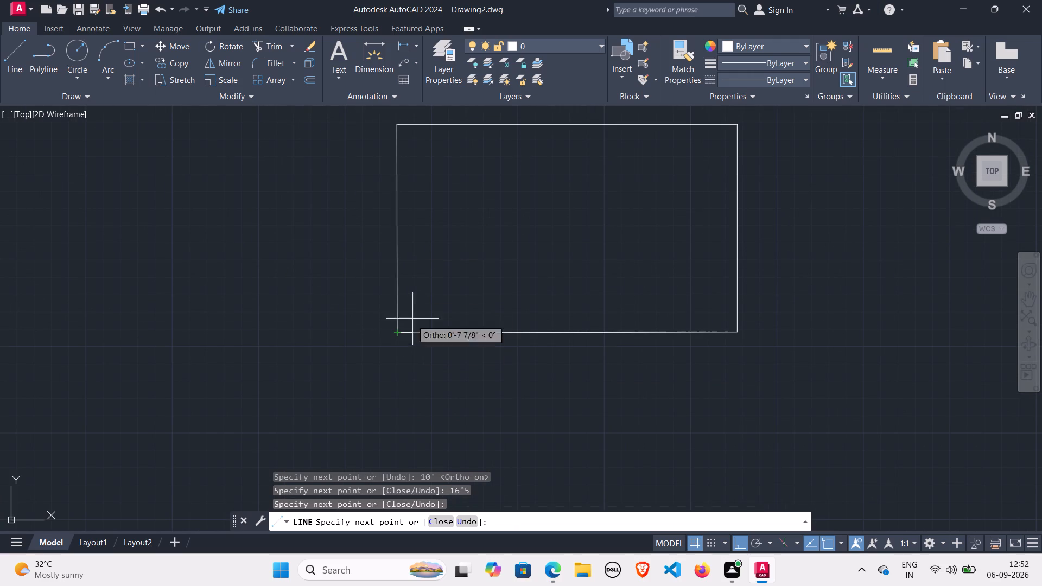
key("space")
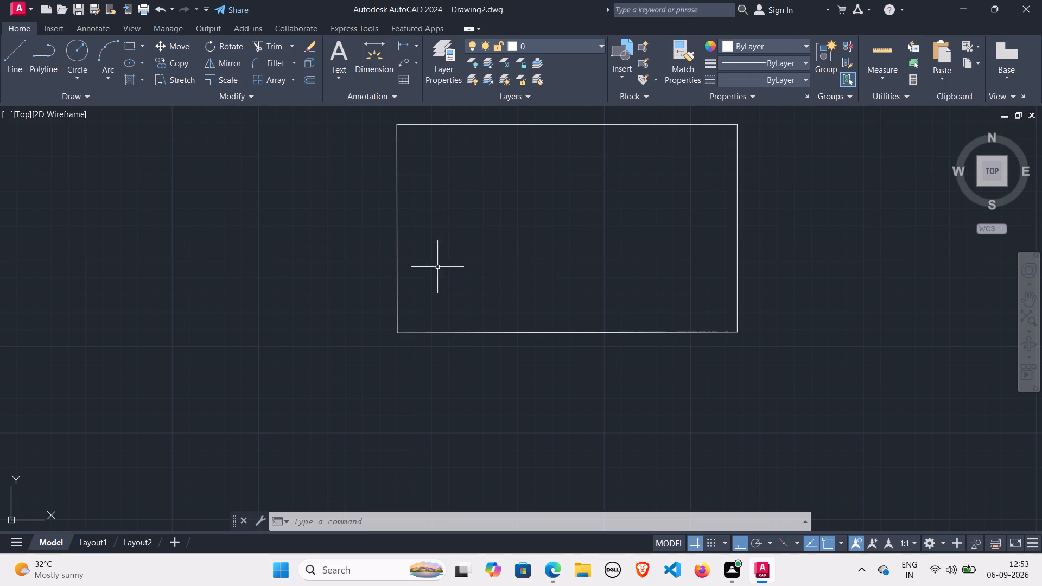
Offset the rectangle's bottom line 2" upward, to the inside.
left_click(312, 85)
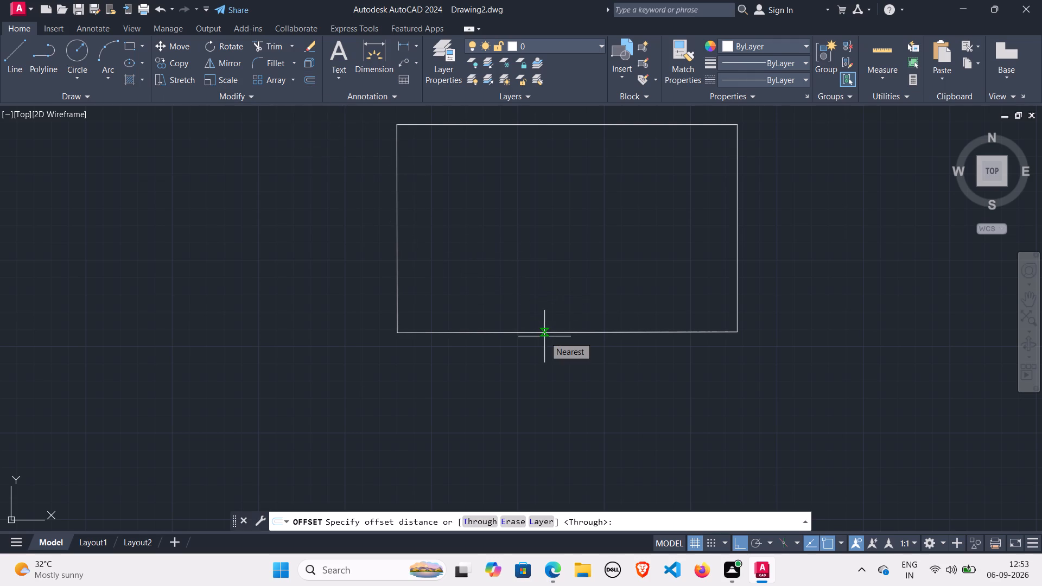
key("2")
key("Return")
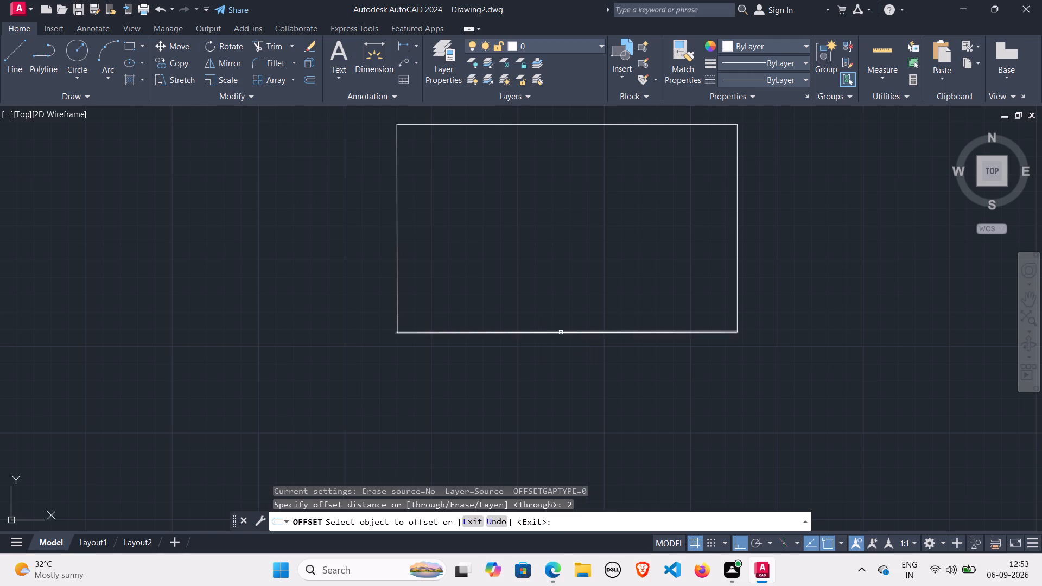
left_click(561, 333)
left_click(564, 317)
scroll(564, 317, "up", 1)
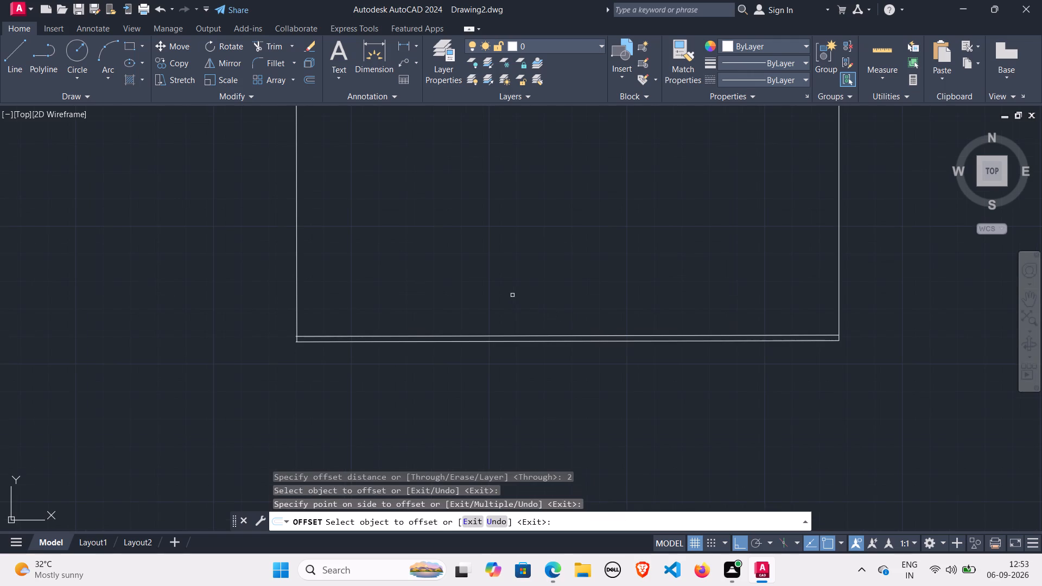
middle_click_drag(509, 296, 409, 345)
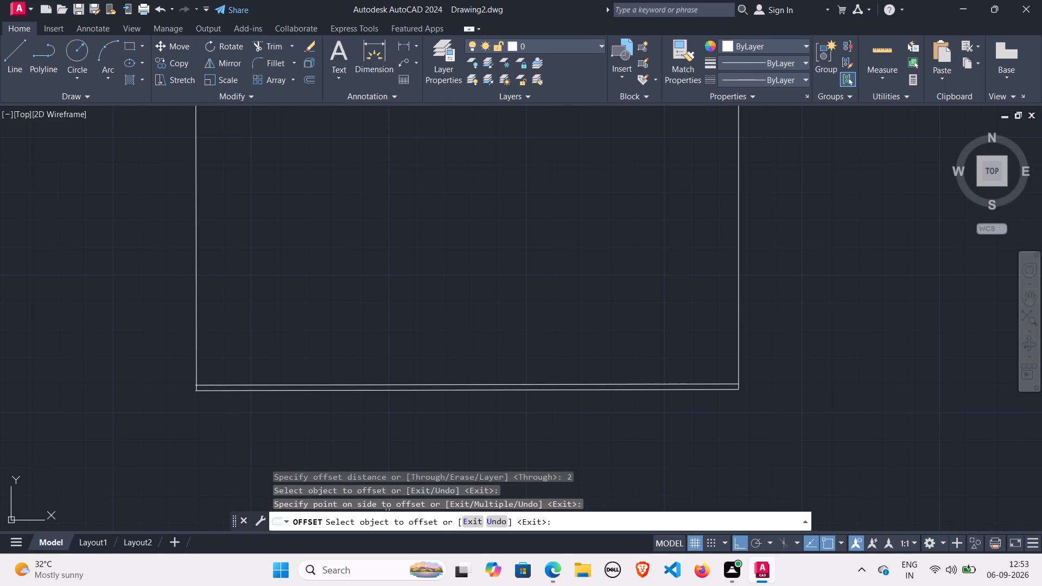
left_click(473, 519)
Offset the new inner line 1" further upward.
key("space")
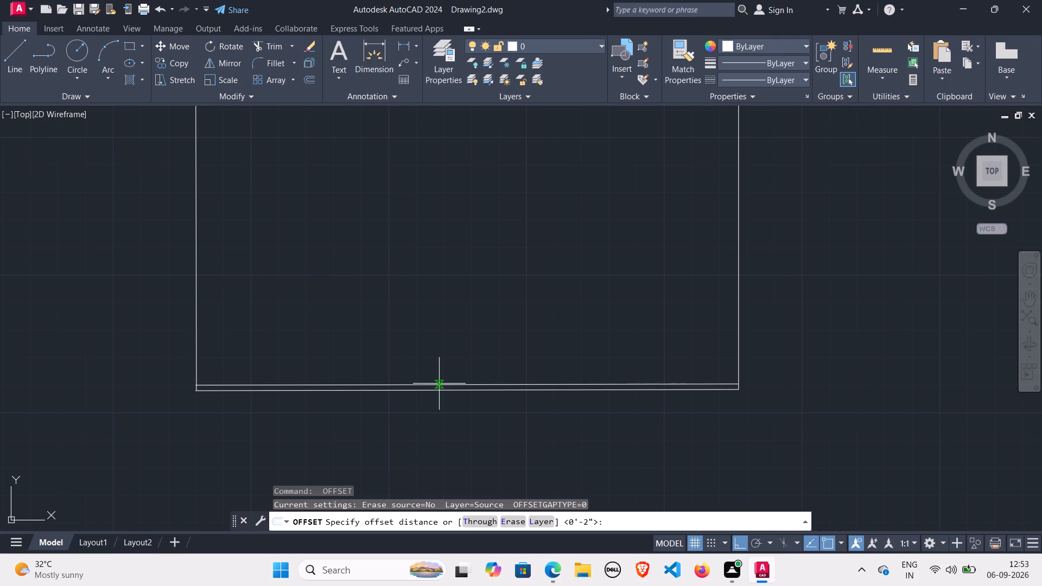
key("1")
key("Return")
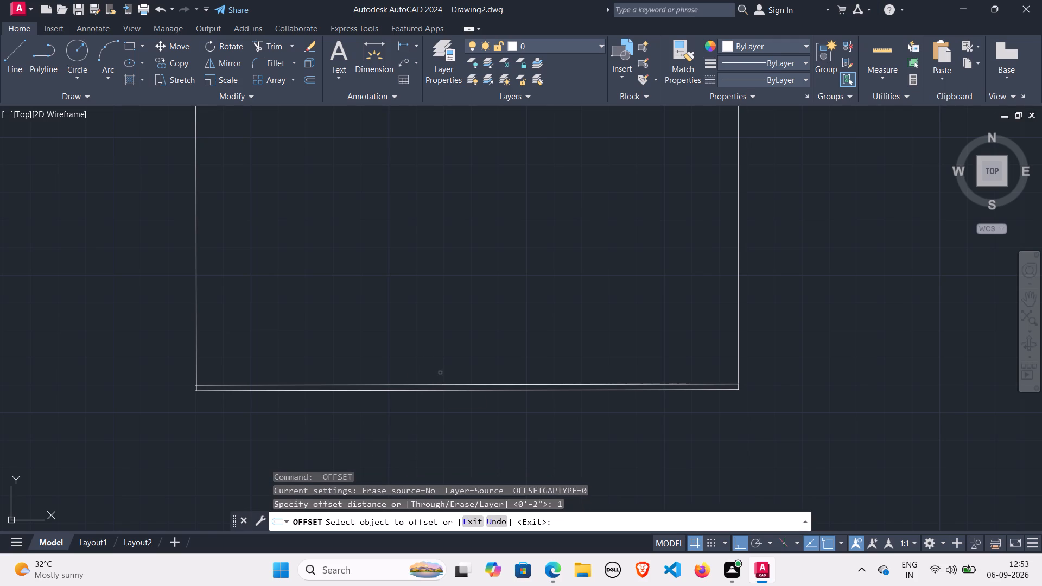
left_click(440, 383)
left_click(443, 368)
Examine the offset lines along the rectangle's bottom edge, including where they meet the left side.
scroll(442, 369, "up", 1)
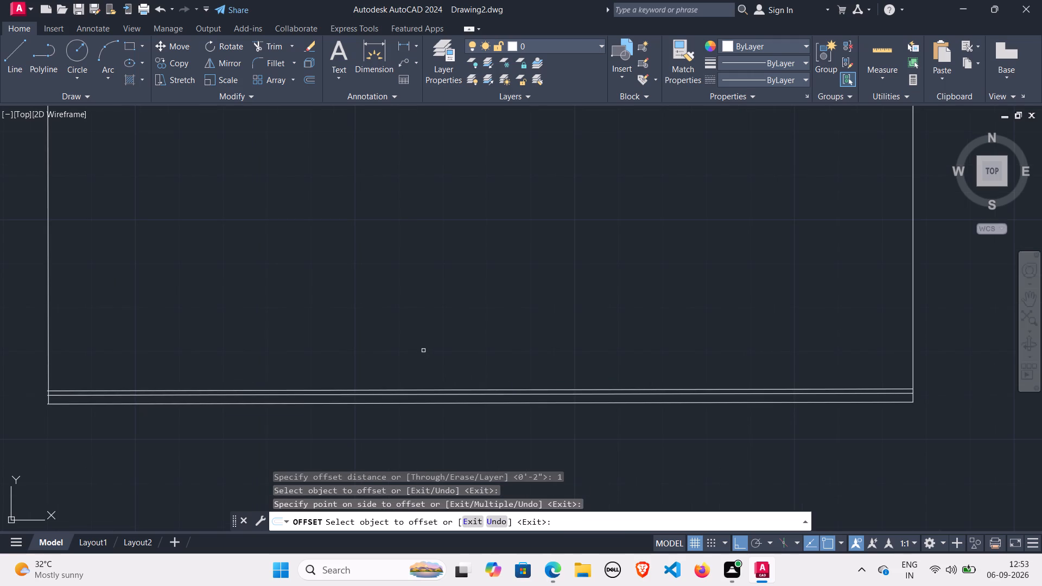
scroll(43, 330, "up", 1)
scroll(92, 365, "up", 1)
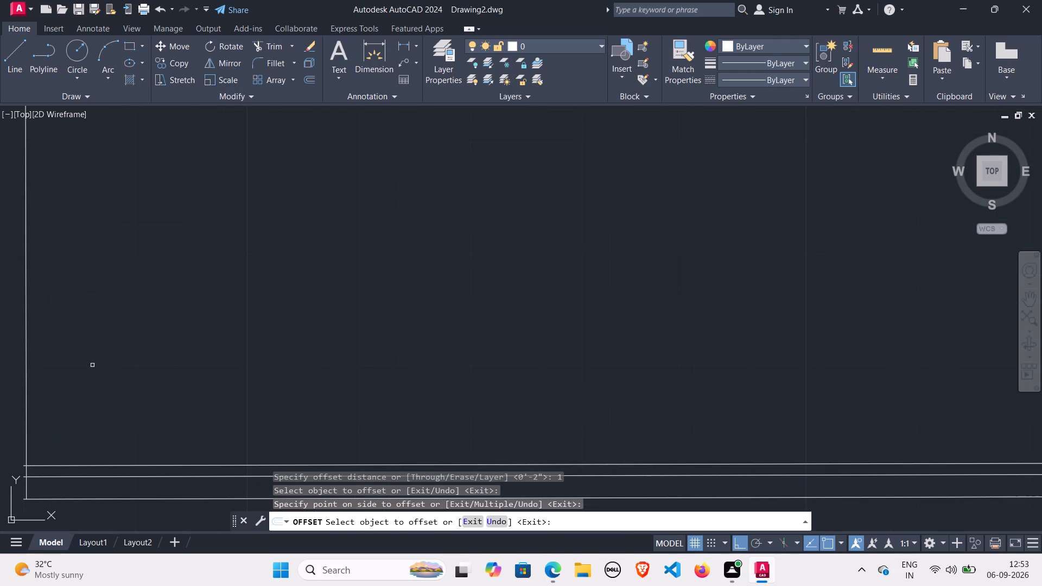
scroll(84, 362, "up", 1)
middle_click_drag(84, 362, 293, 296)
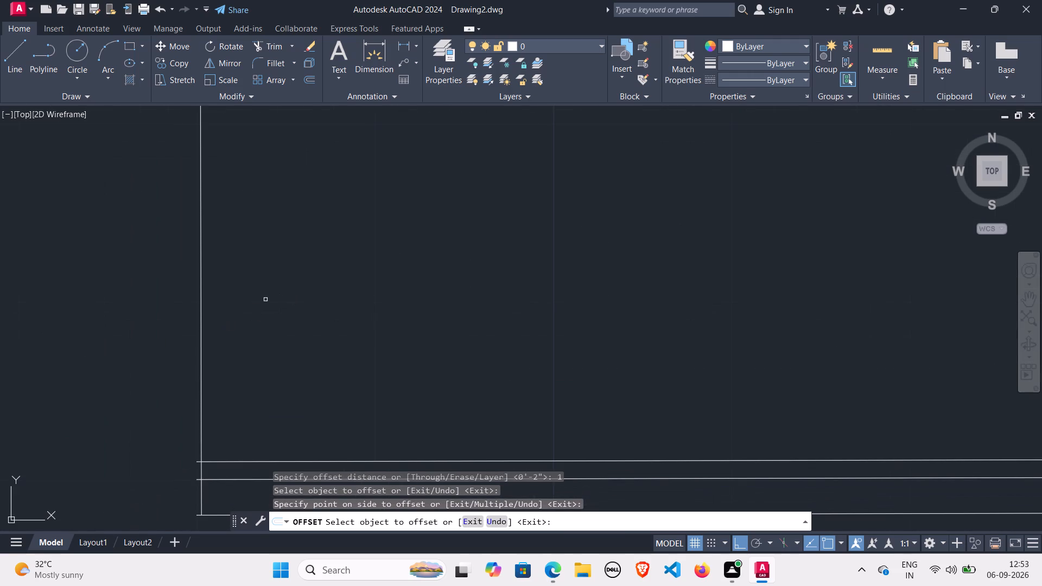
scroll(255, 303, "down", 4)
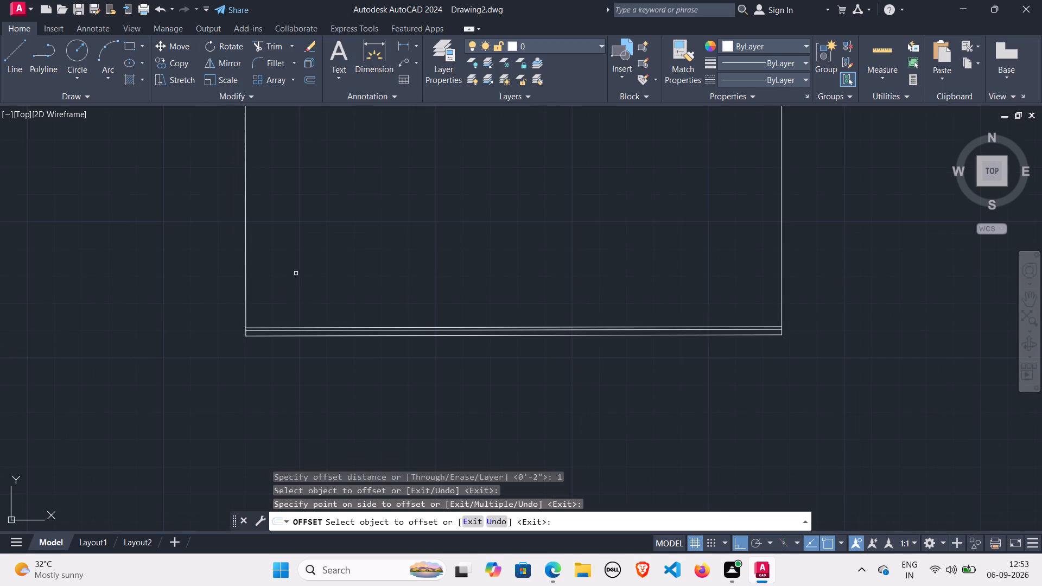
middle_click_drag(284, 281, 112, 364)
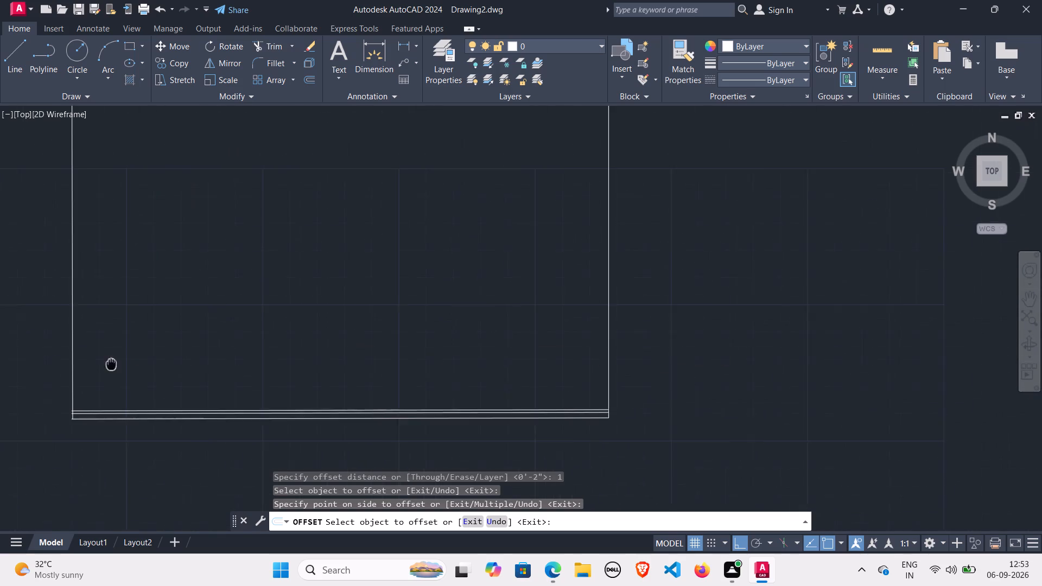
middle_click_drag(112, 364, 120, 362)
scroll(229, 333, "down", 2)
scroll(224, 321, "up", 1)
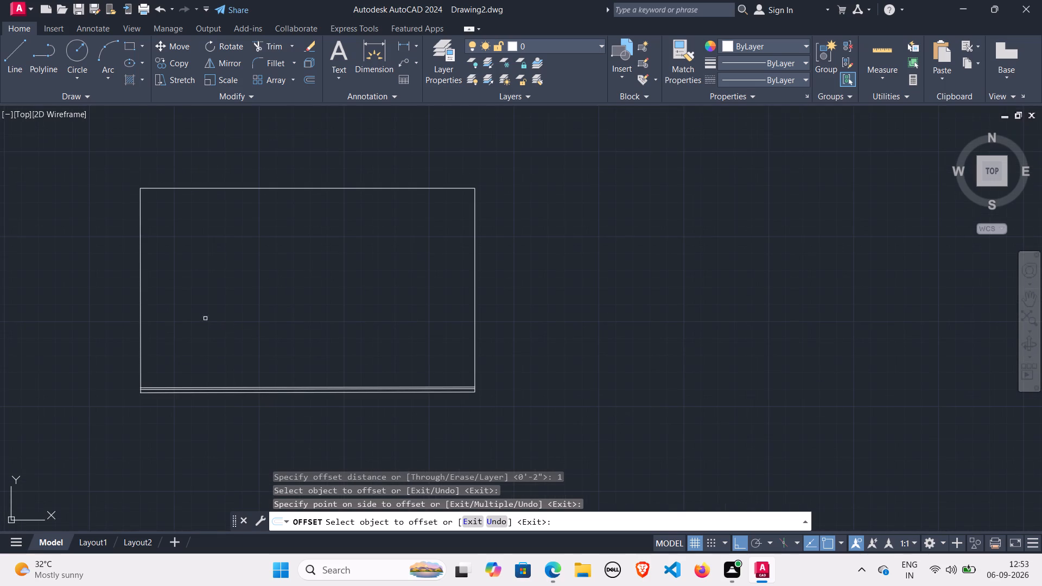
scroll(140, 325, "up", 1)
scroll(166, 364, "up", 1)
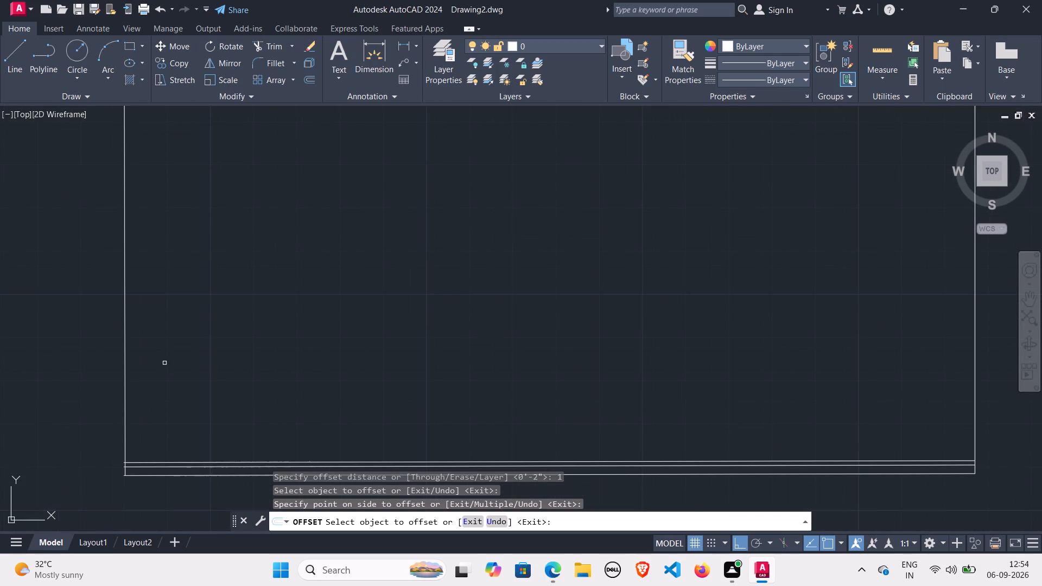
scroll(164, 363, "up", 2)
scroll(164, 363, "down", 1)
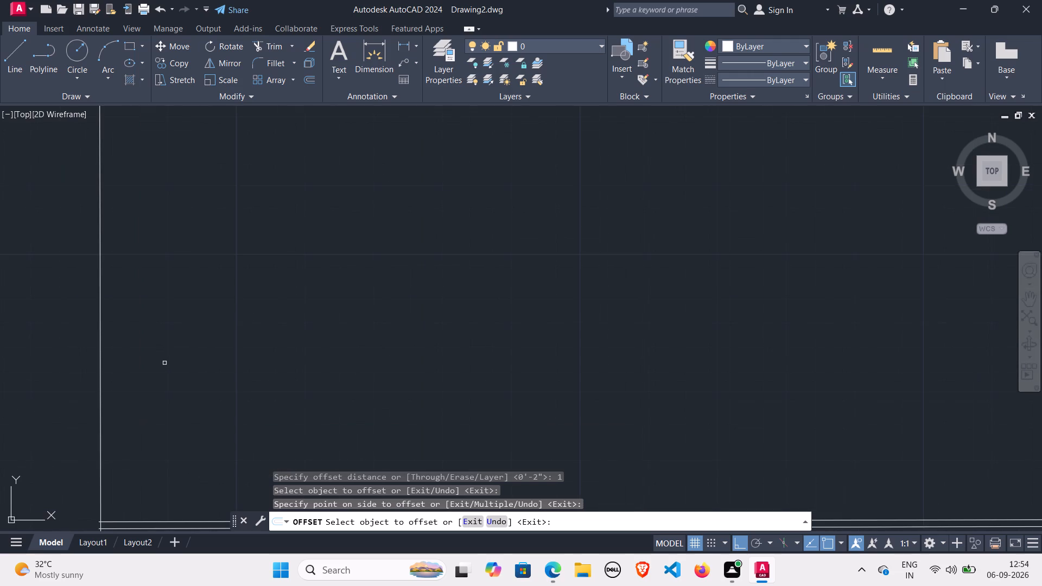
scroll(164, 363, "down", 2)
middle_click_drag(268, 311, 257, 326)
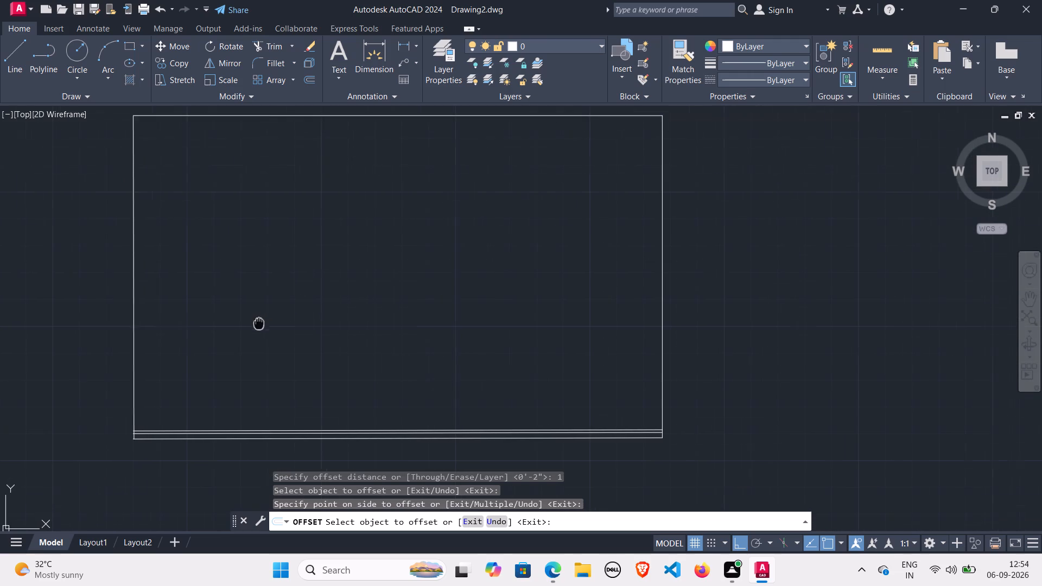
middle_click_drag(257, 326, 226, 358)
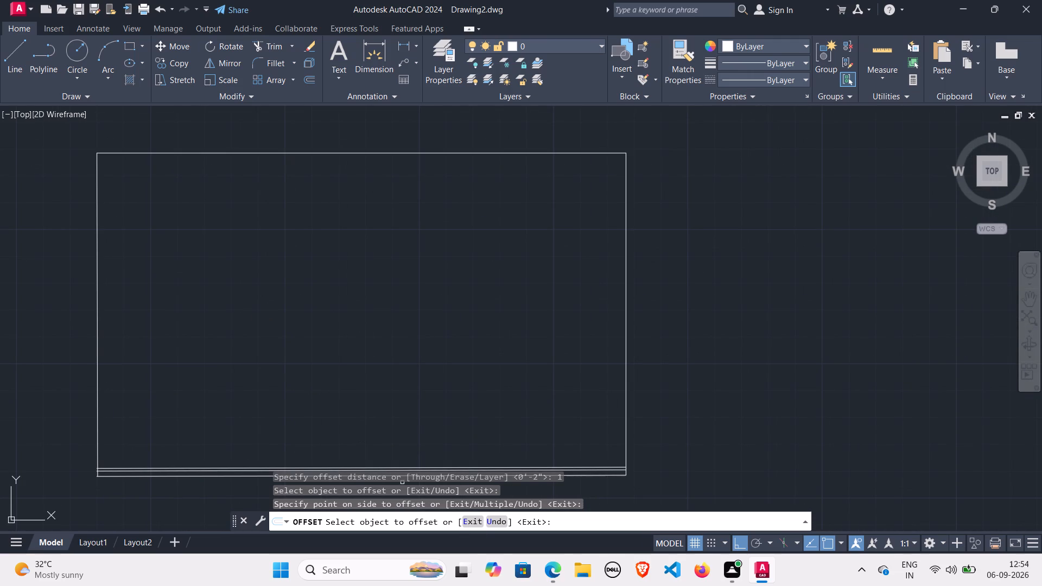
Offset the uppermost of the bottom lines 4" upward, into the rectangle.
left_click(478, 522)
key("space")
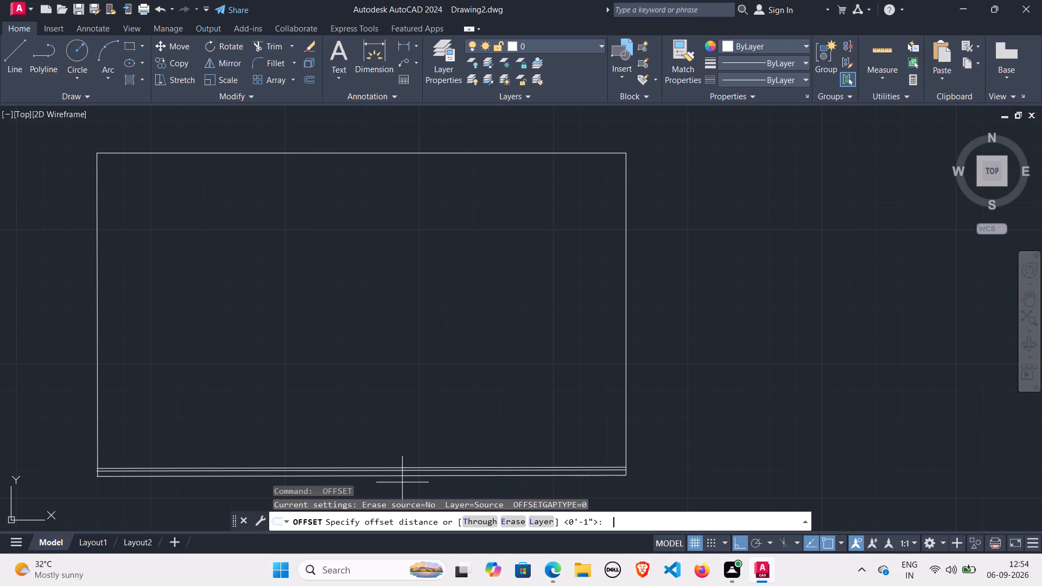
scroll(365, 467, "up", 1)
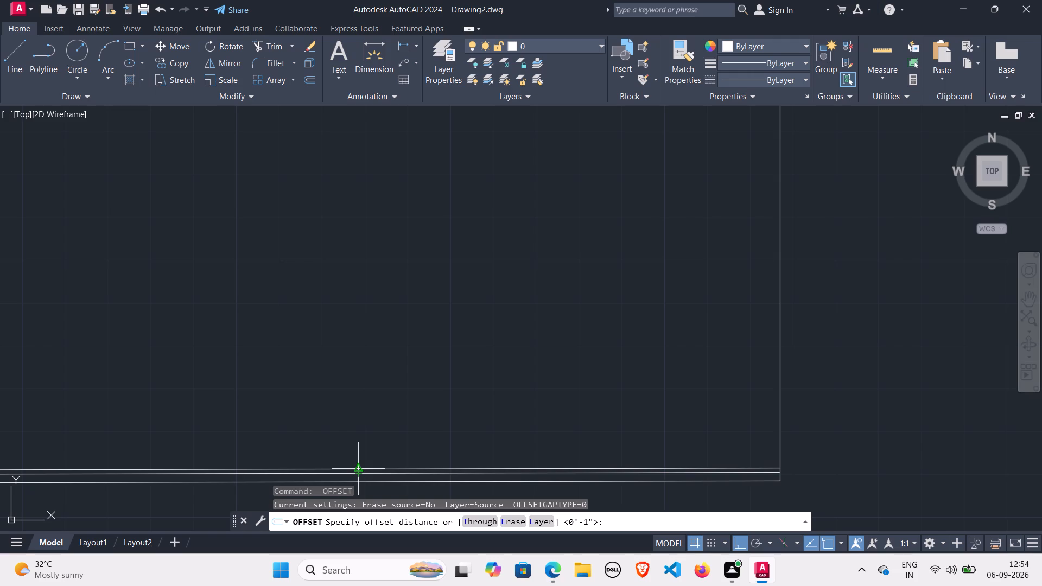
key("4")
key("Return")
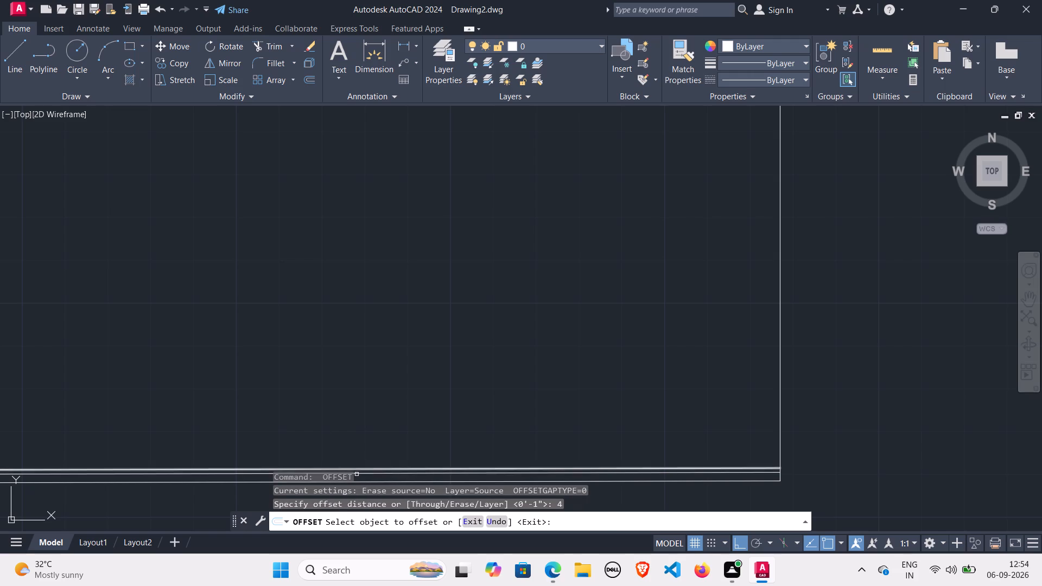
left_click(357, 470)
left_click(344, 440)
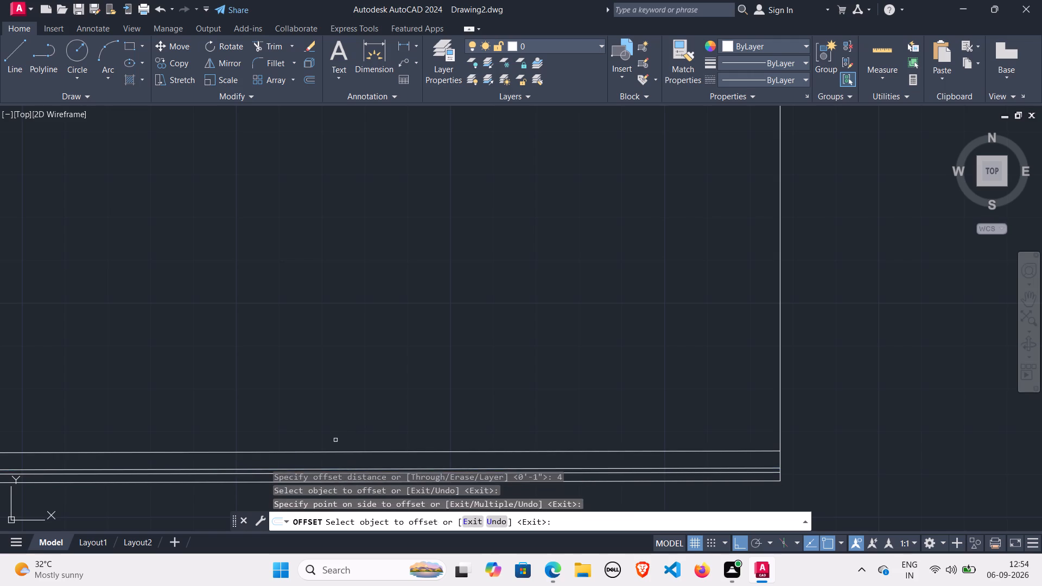
scroll(341, 424, "down", 1)
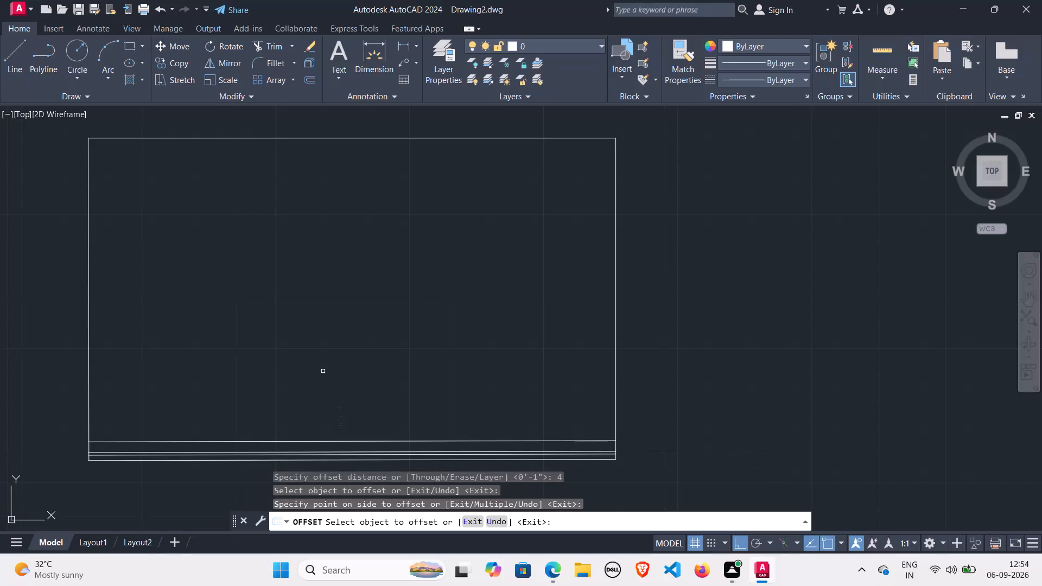
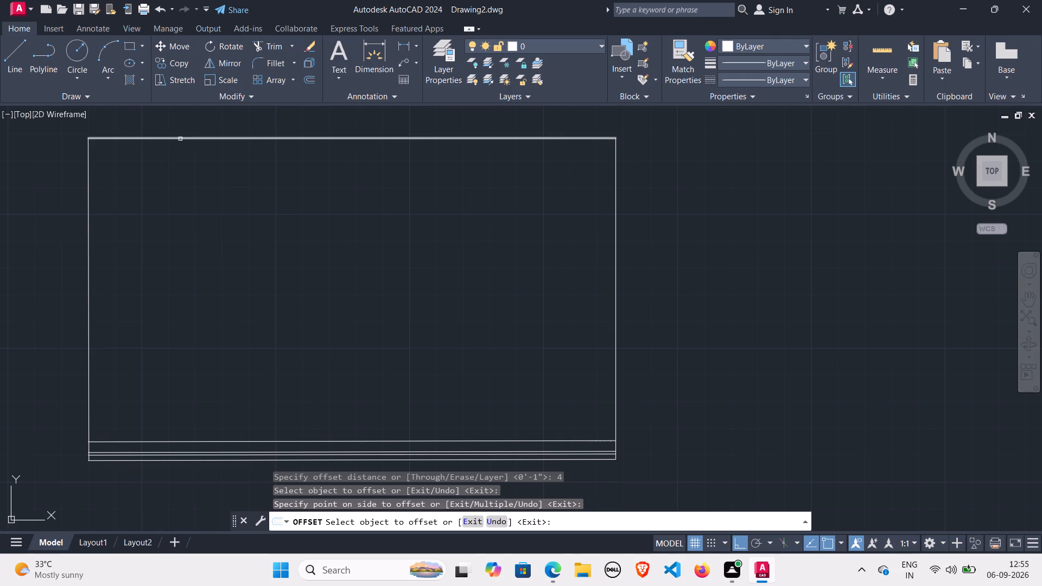
Offset the rectangle's top line 1" downward, to the inside.
left_click_drag(460, 509, 464, 515)
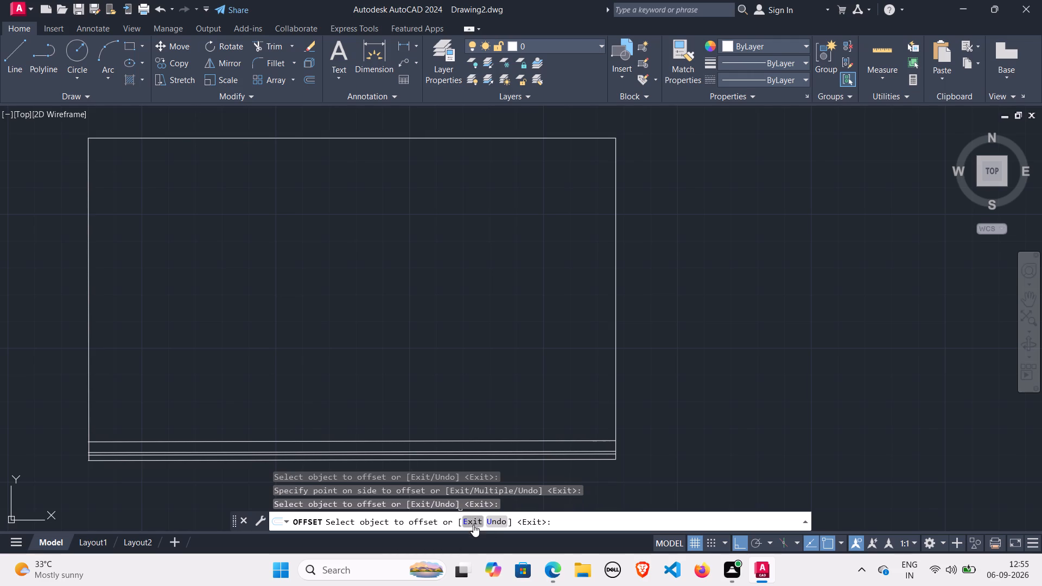
left_click(473, 524)
left_click(441, 518)
key("space")
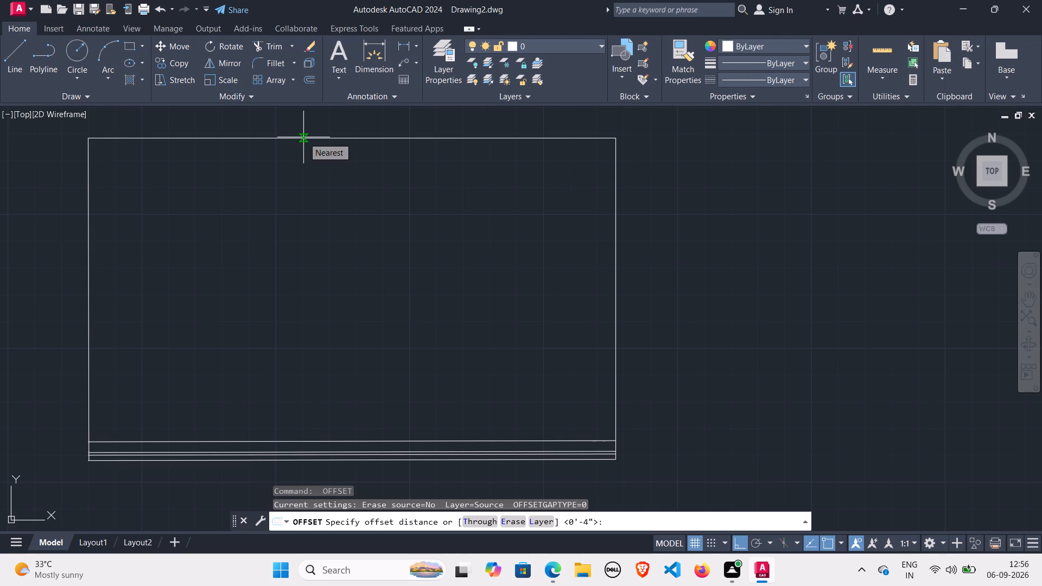
key("1")
key("Return")
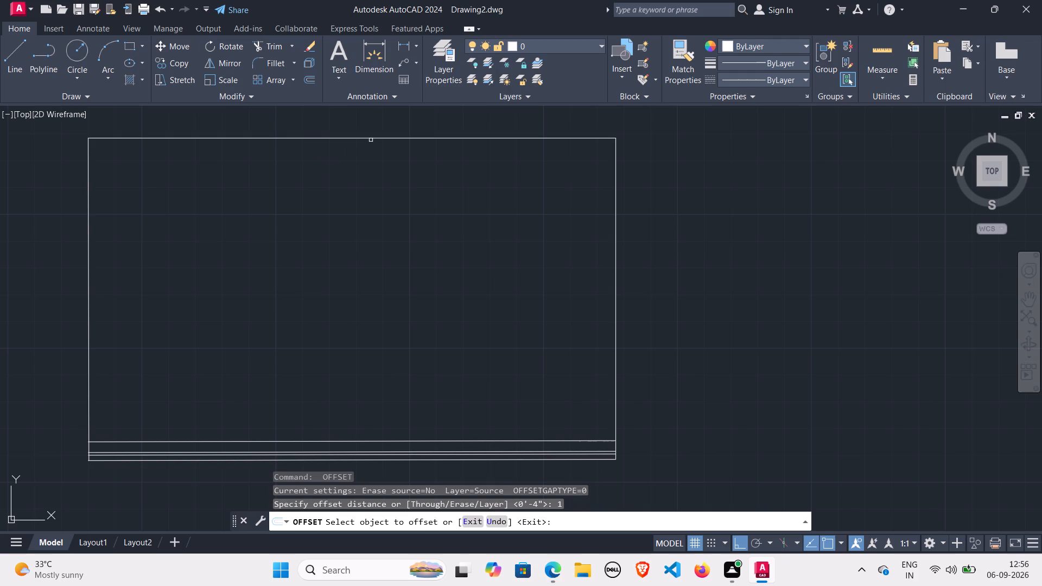
left_click(371, 137)
left_click(374, 162)
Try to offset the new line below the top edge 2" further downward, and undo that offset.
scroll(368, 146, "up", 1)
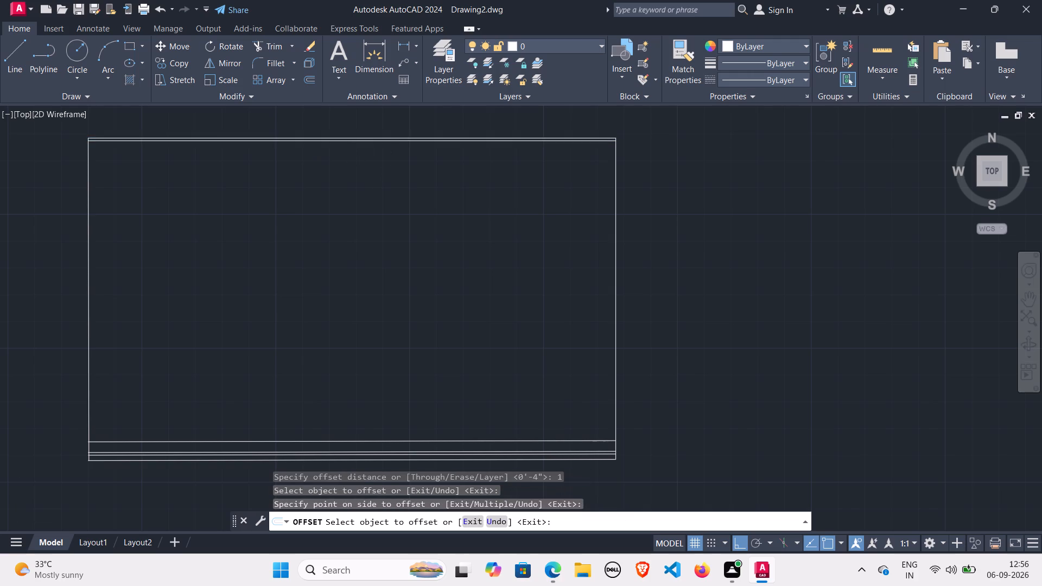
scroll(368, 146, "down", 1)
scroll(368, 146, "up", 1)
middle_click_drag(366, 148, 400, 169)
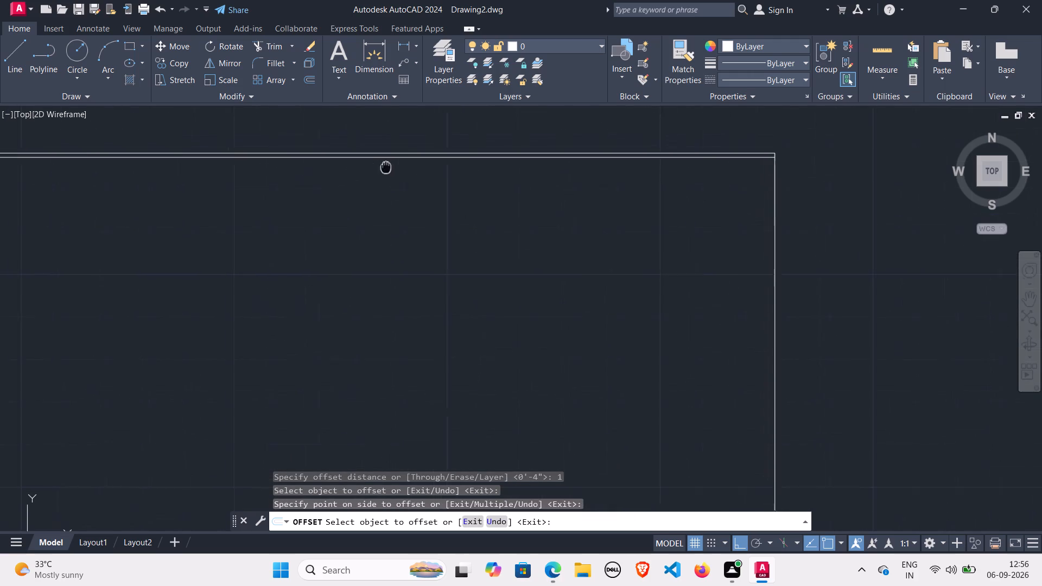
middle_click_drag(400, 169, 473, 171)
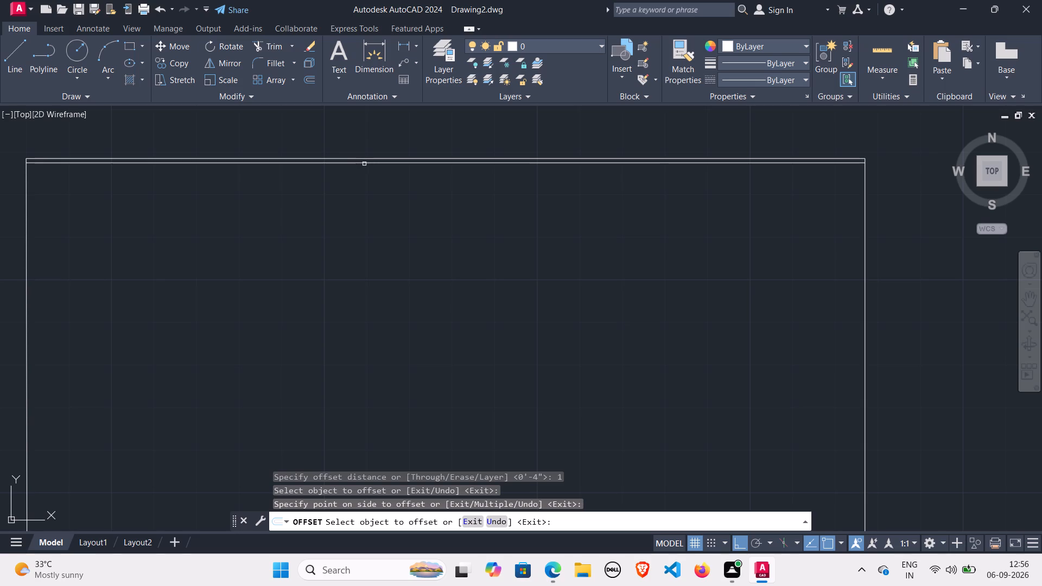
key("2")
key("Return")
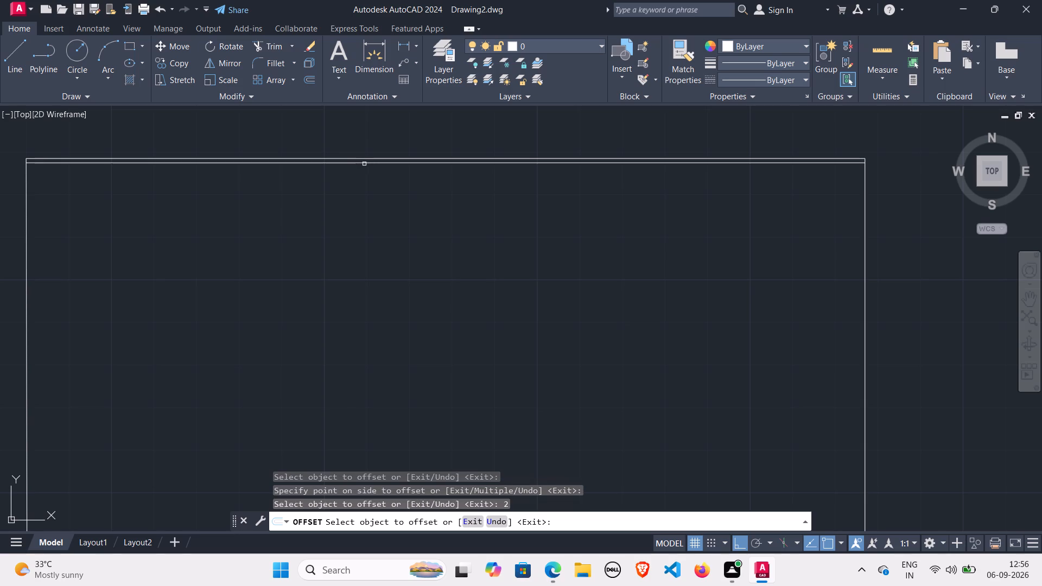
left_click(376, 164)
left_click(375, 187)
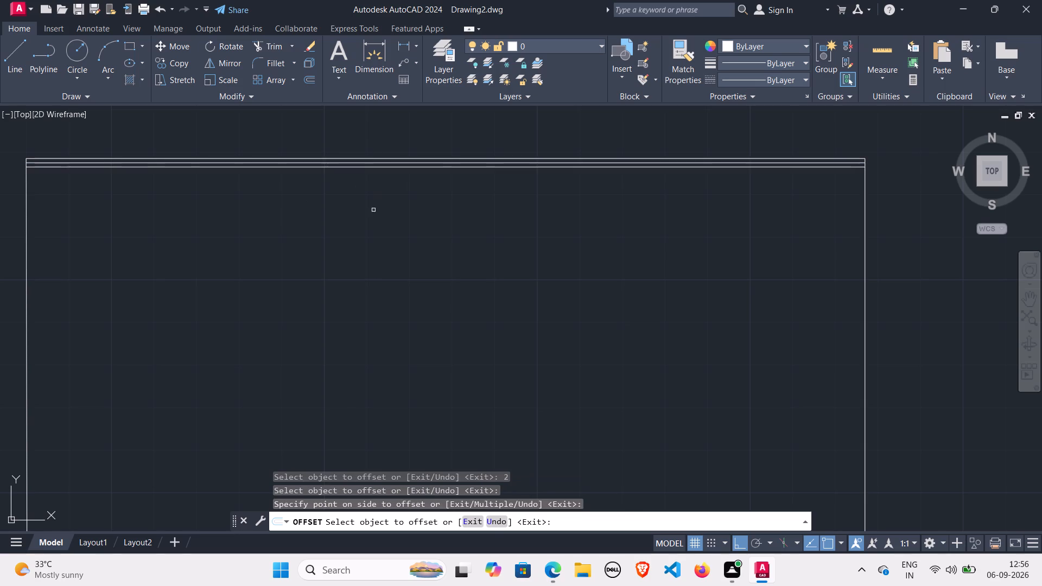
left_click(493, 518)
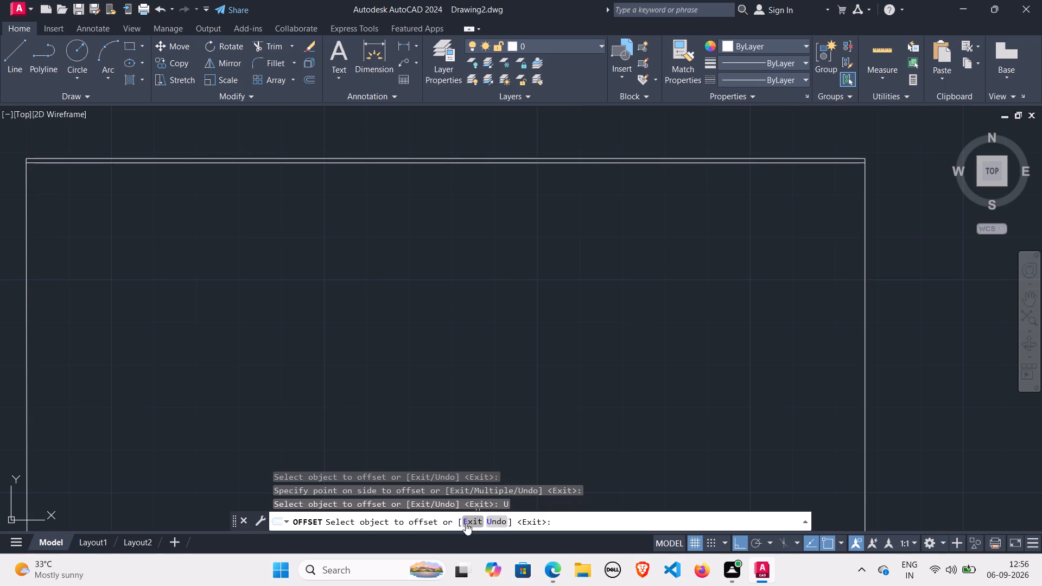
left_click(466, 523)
Offset the inner line just below the top edge 2" further downward.
key("space")
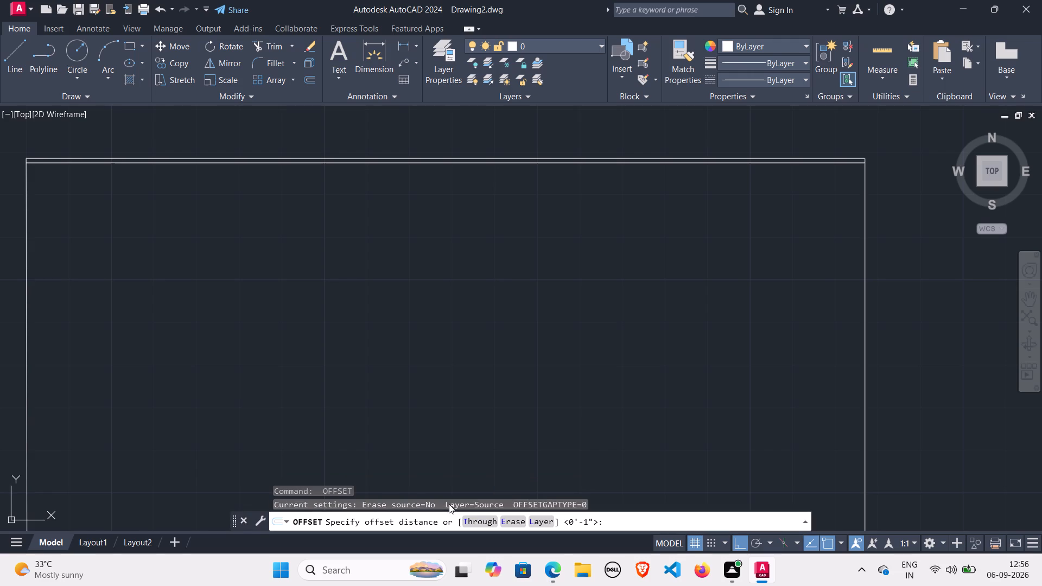
key("2")
key("Return")
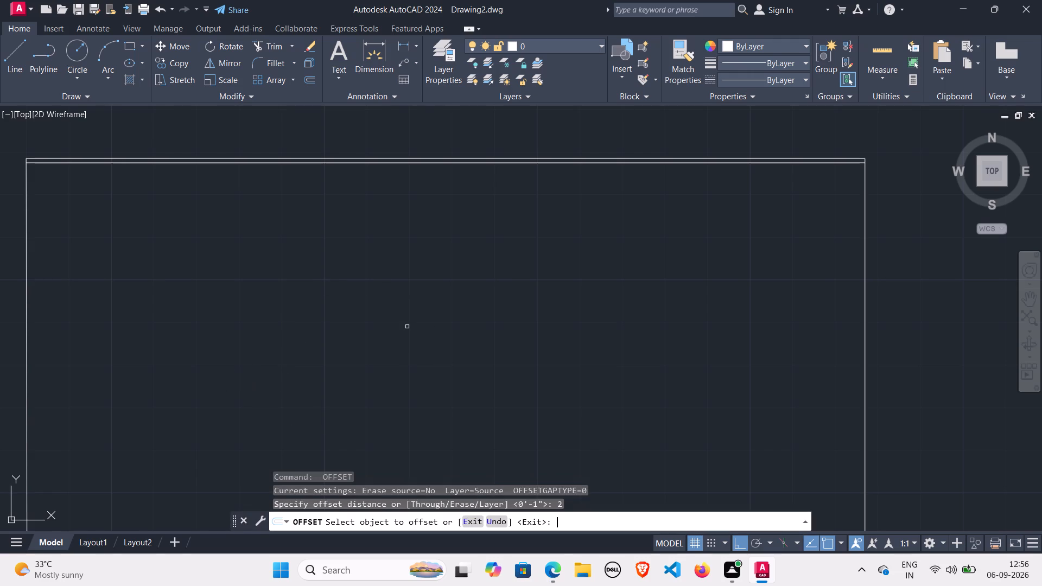
left_click(379, 162)
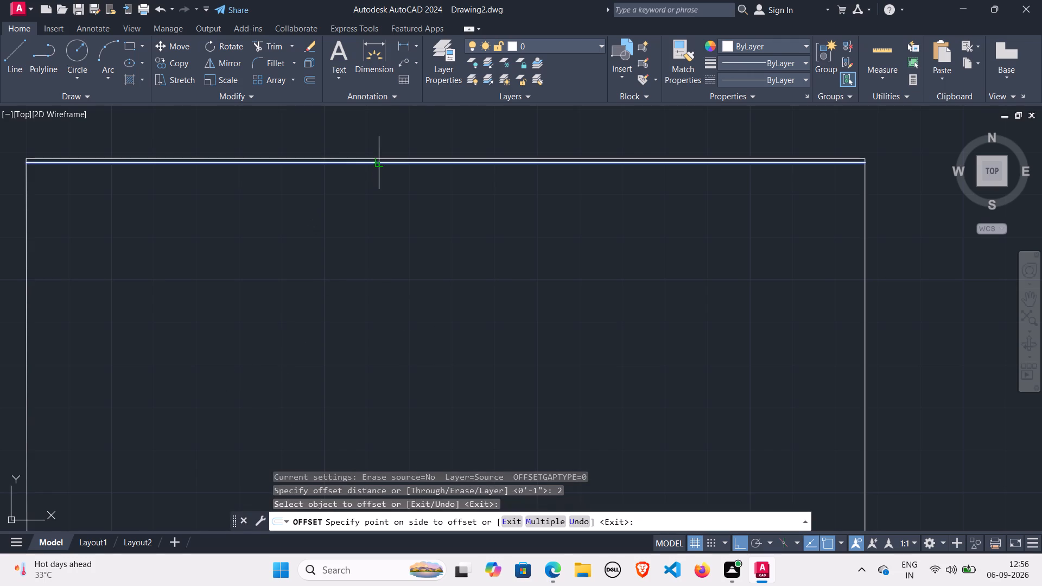
left_click(379, 173)
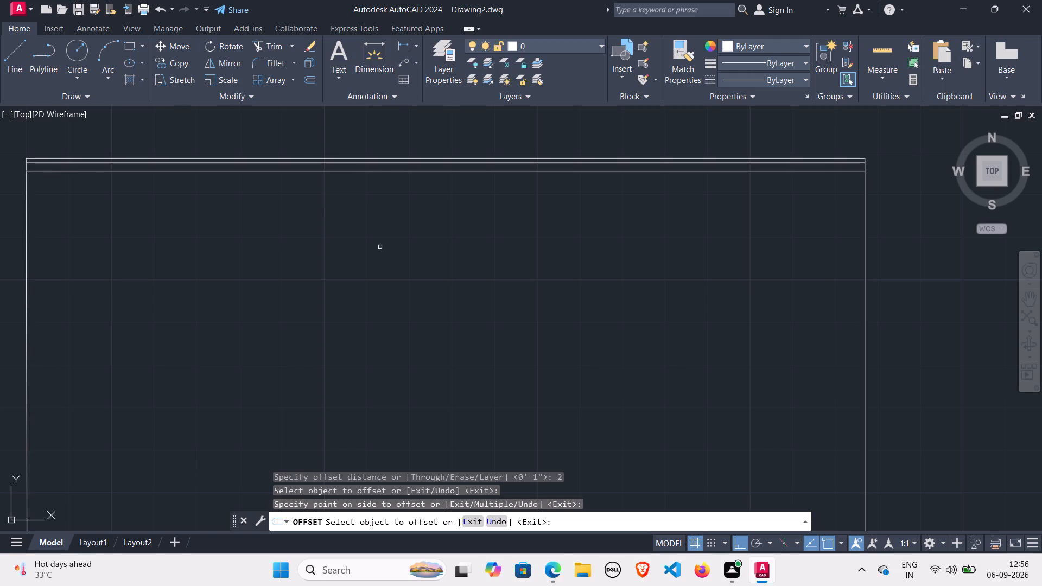
Offset the lowest of the lines along the top edge 4" downward, into the rectangle.
key("4")
key("Return")
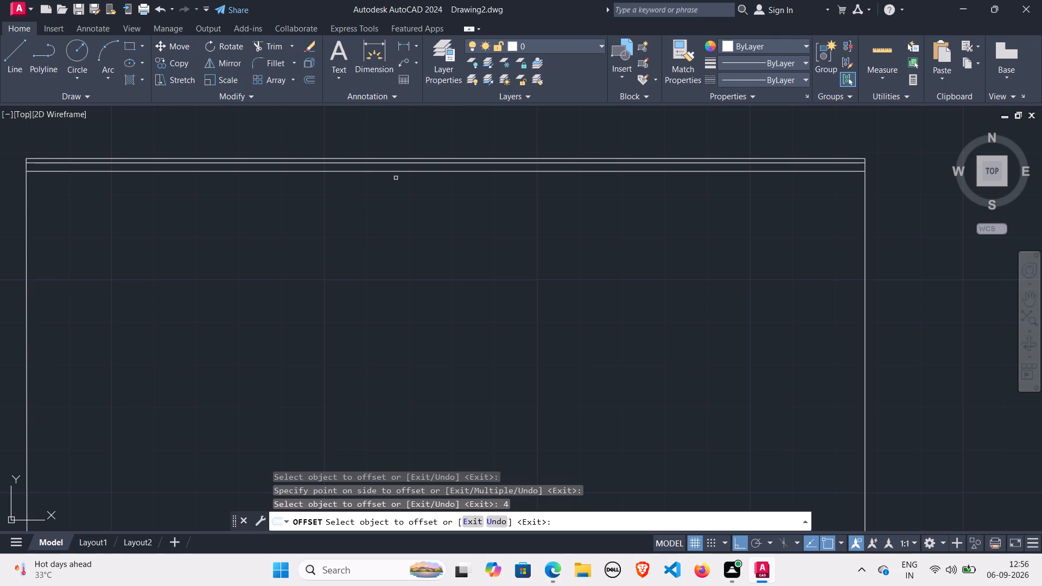
left_click(470, 522)
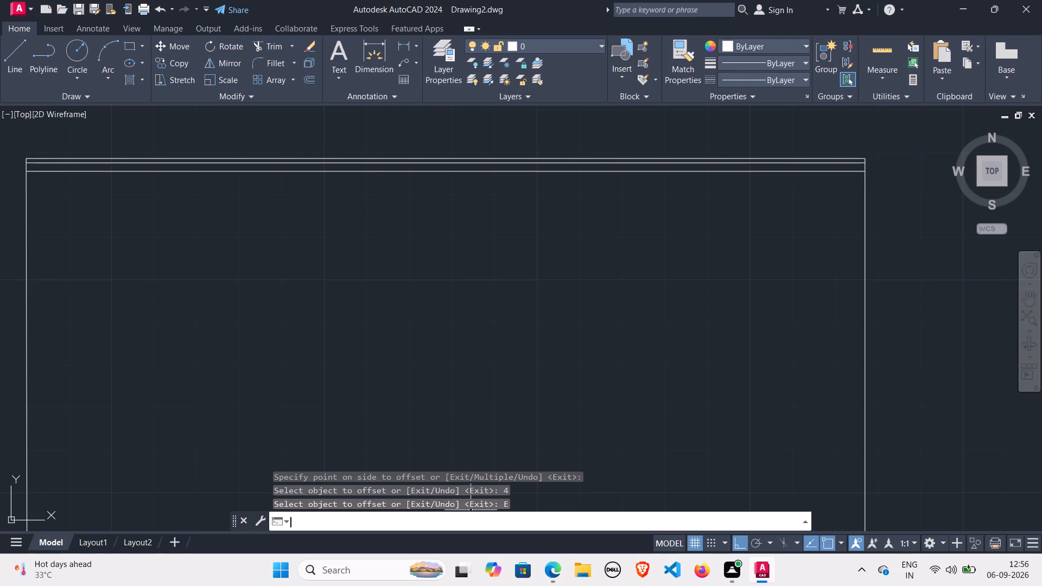
key("space")
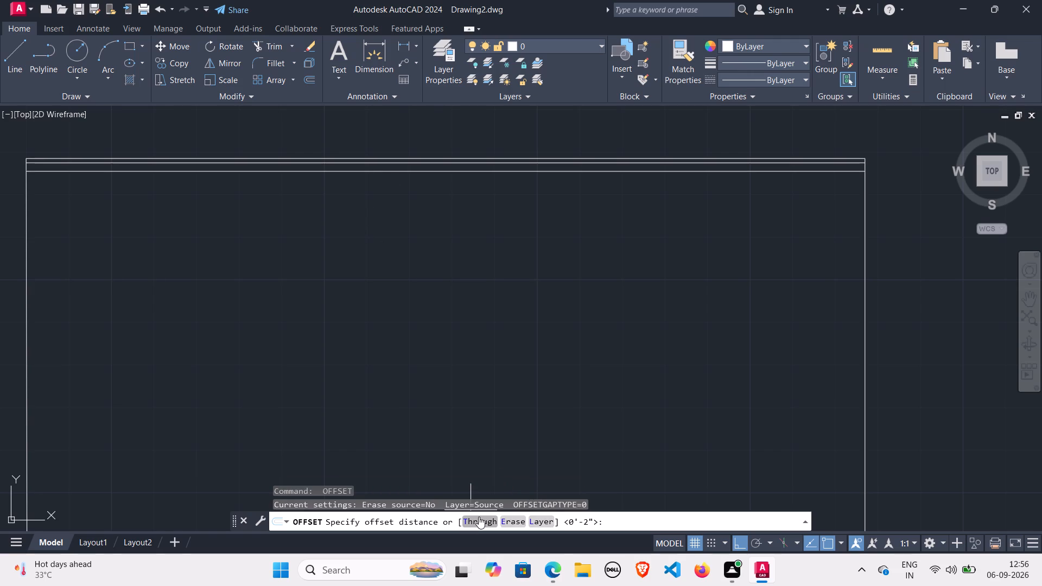
key("4")
key("Return")
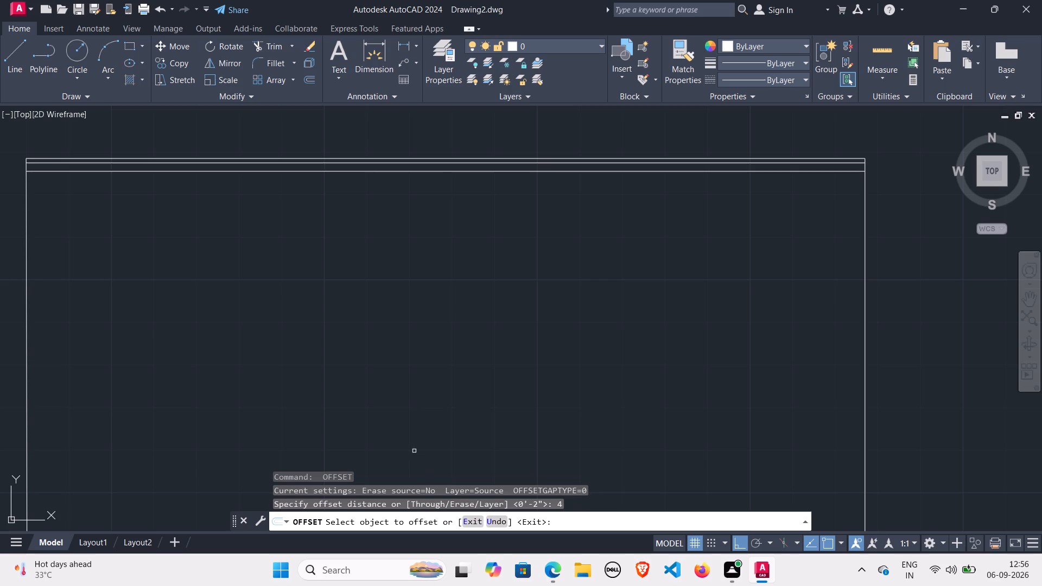
left_click(401, 170)
left_click(387, 221)
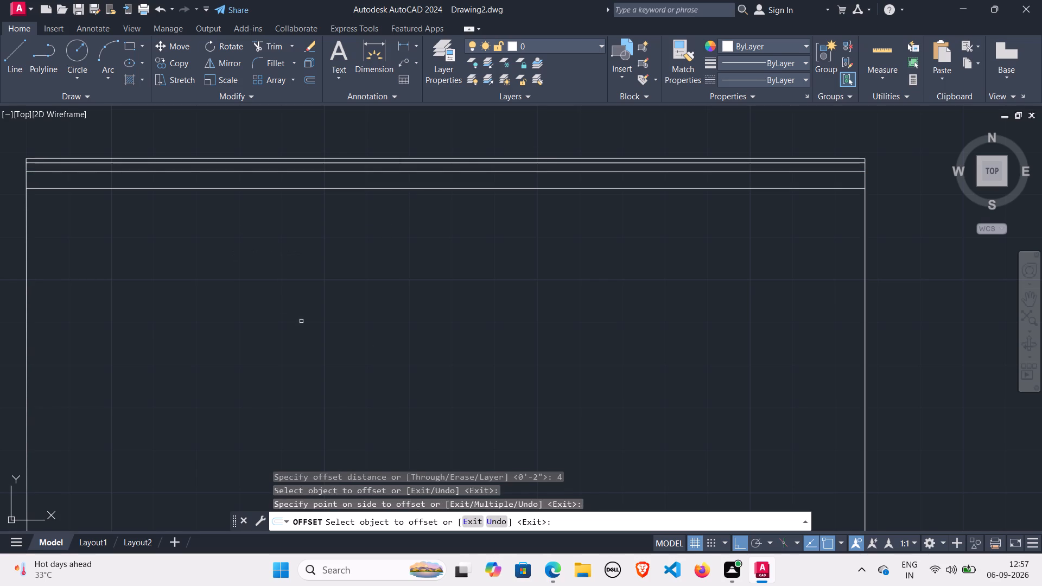
key("Return")
Offset the lowest of the upper inner lines 1" further downward.
key("space")
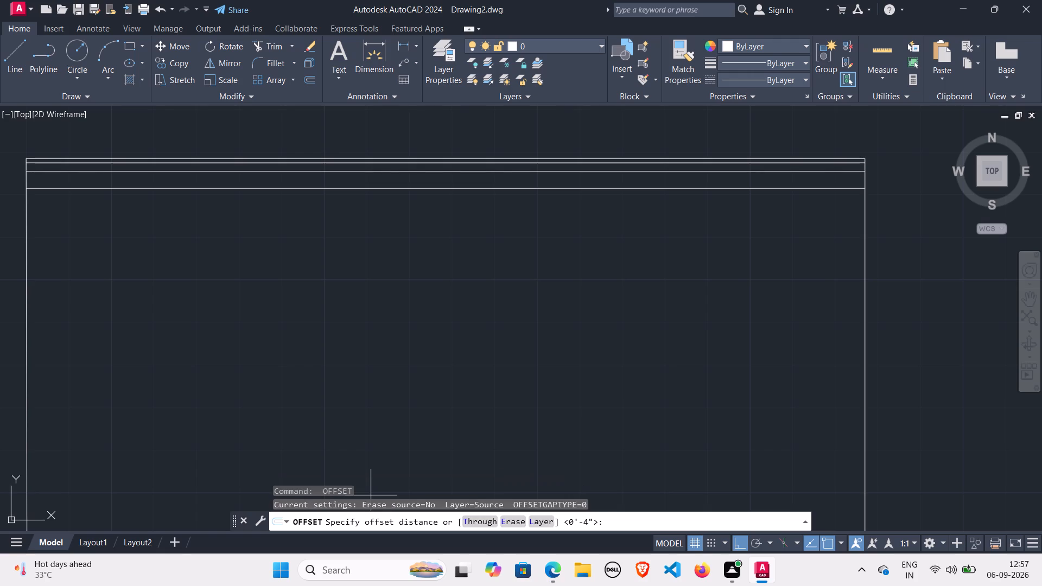
key("1")
key("Return")
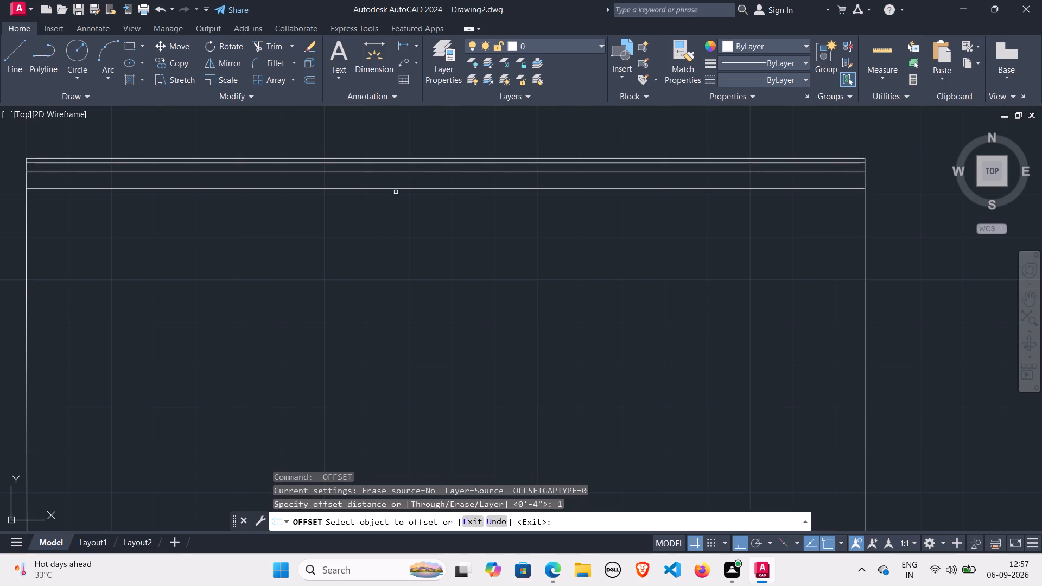
left_click(395, 188)
left_click(393, 206)
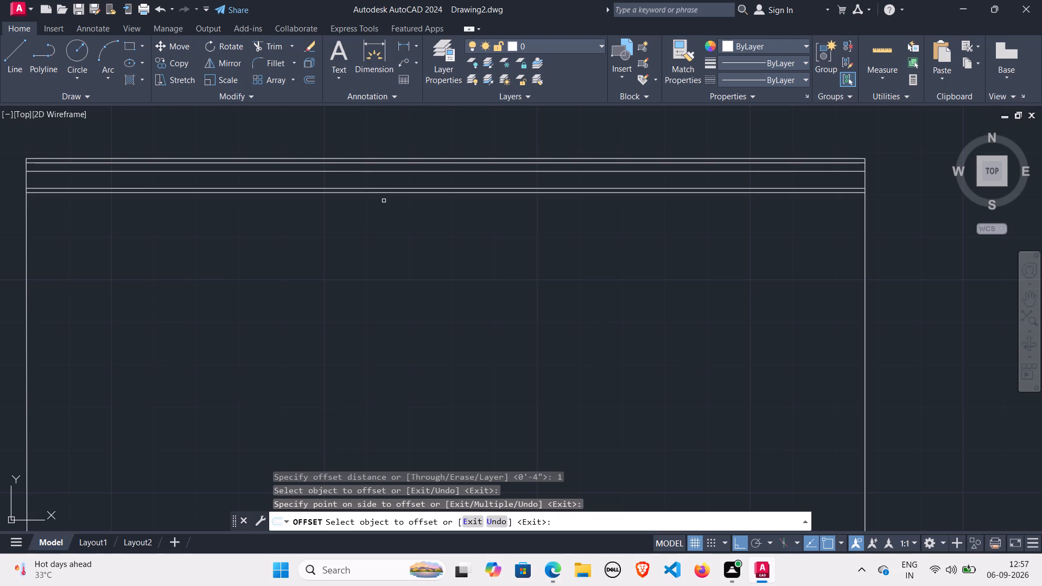
key("space")
Offset the lowest of the upper inner lines 2'8" downward, toward the middle of the rectangle.
key("space")
key("2")
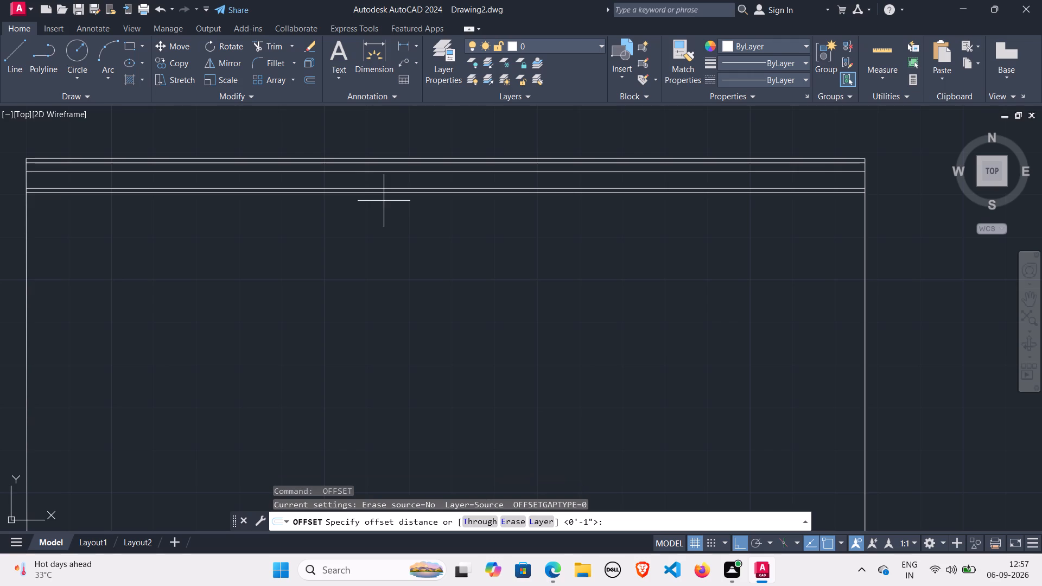
key("apostrophe")
key("8")
key("Return")
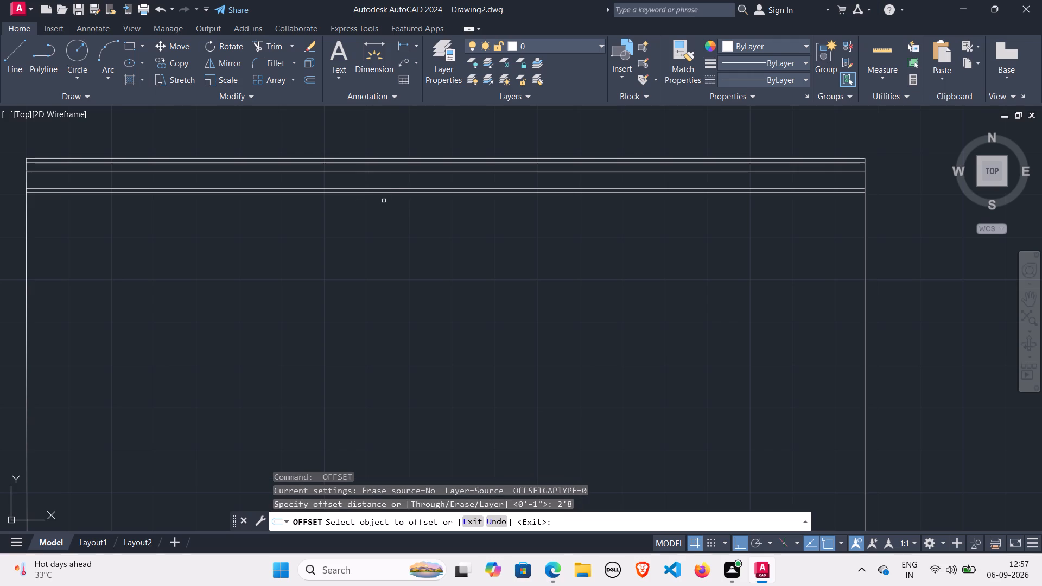
left_click(397, 193)
left_click(396, 279)
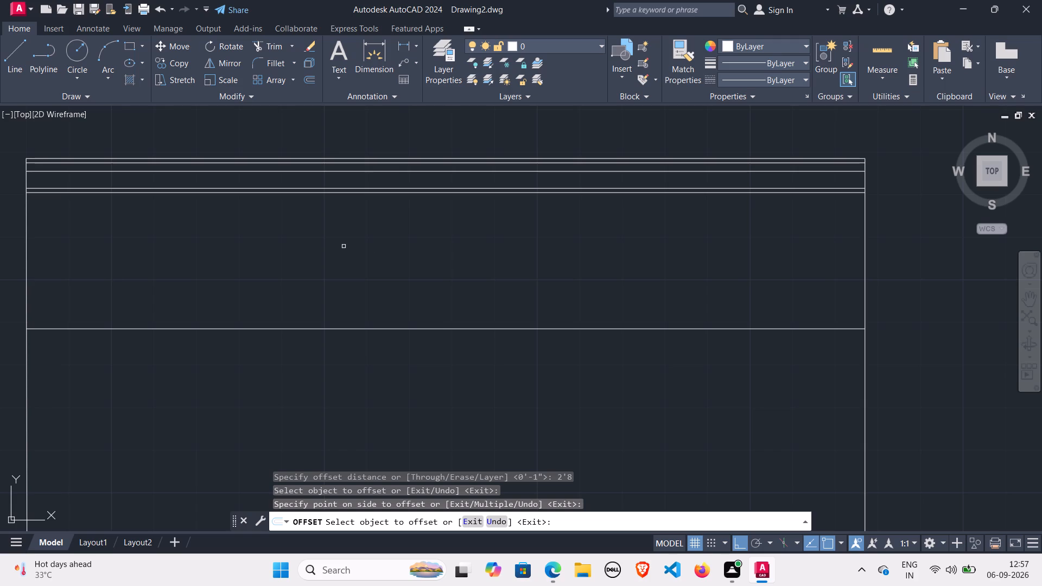
scroll(344, 246, "down", 1)
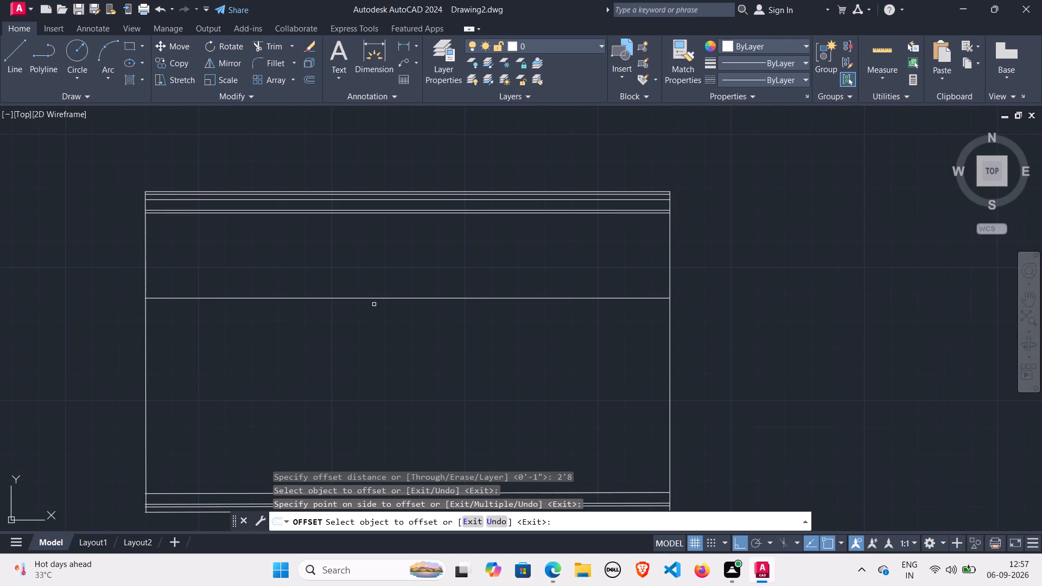
key("space")
Offset the line near the middle of the rectangle 1'7" downward and end the Offset command.
key("space")
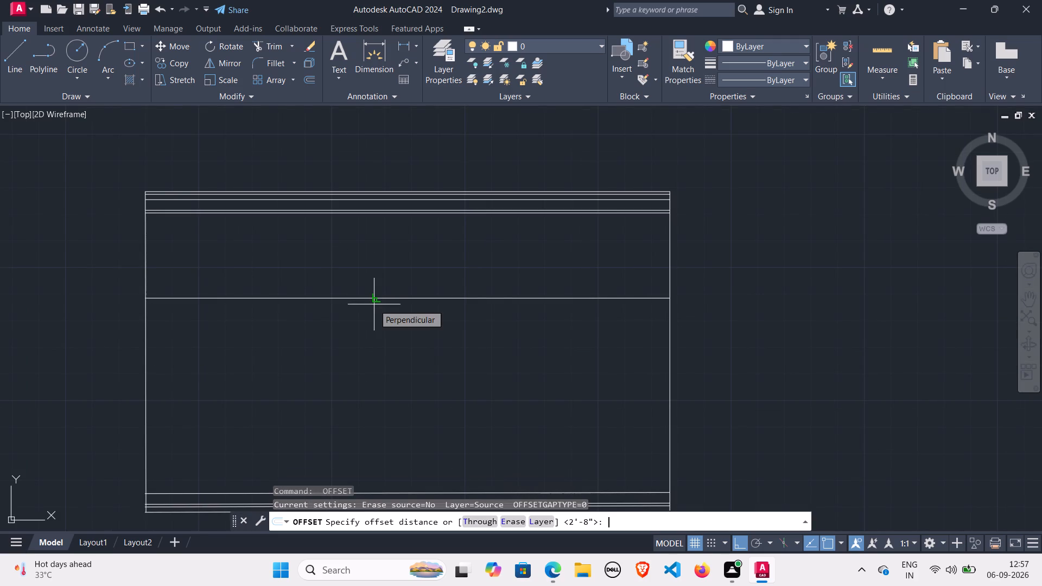
key("1")
type("'7")
key("Return")
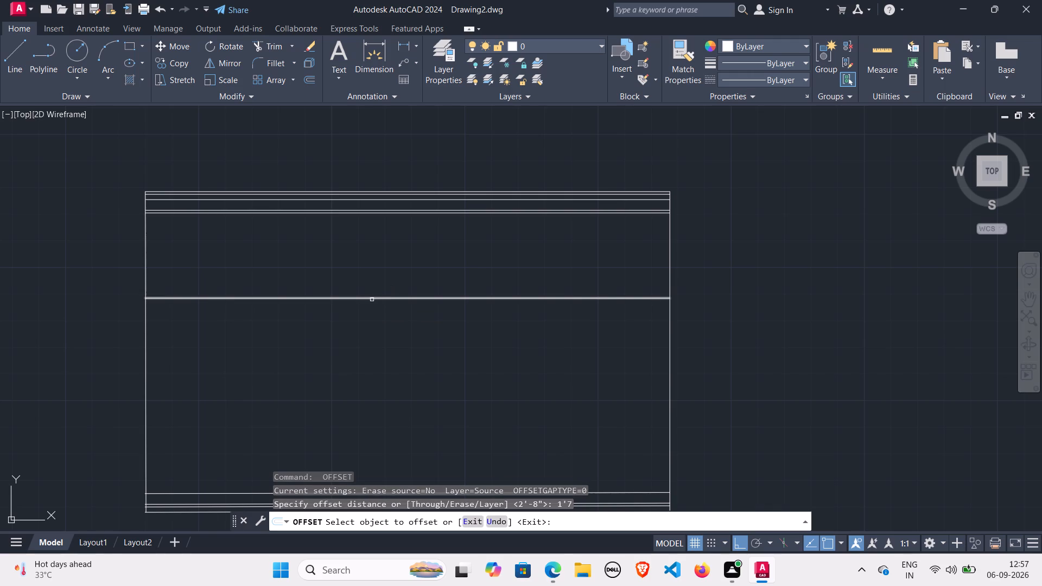
left_click(372, 298)
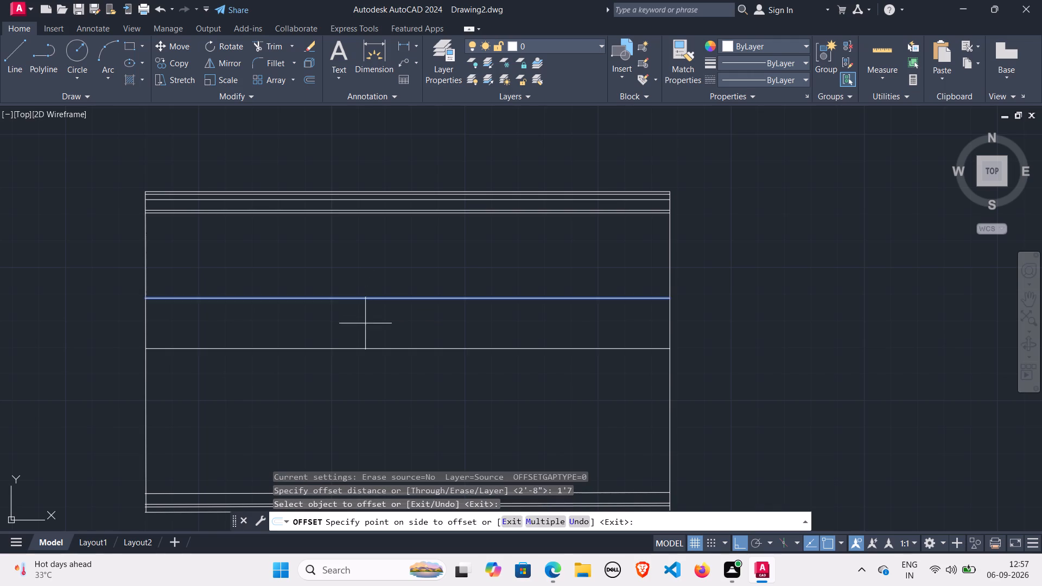
left_click(365, 323)
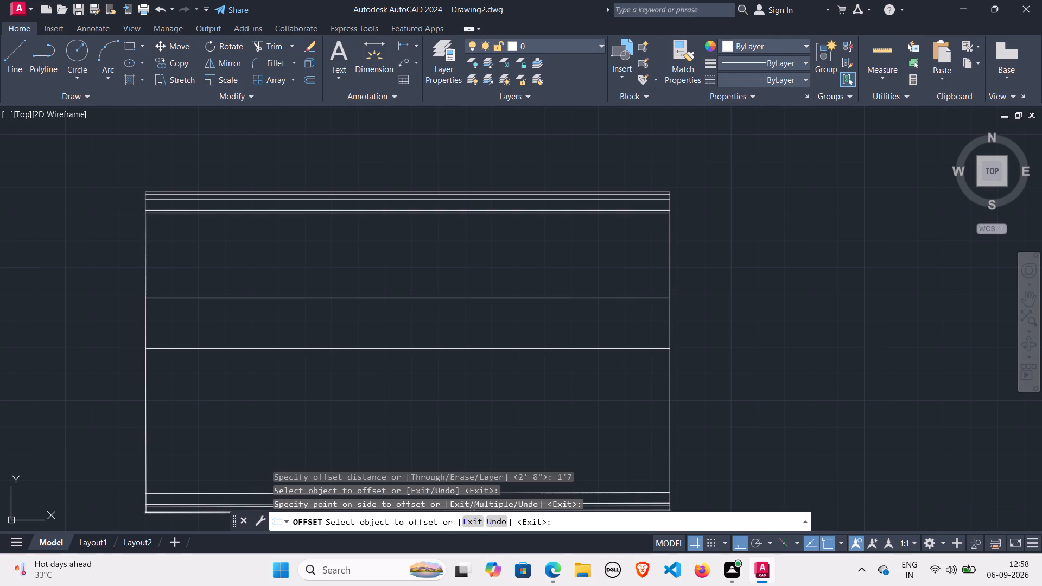
left_click(567, 526)
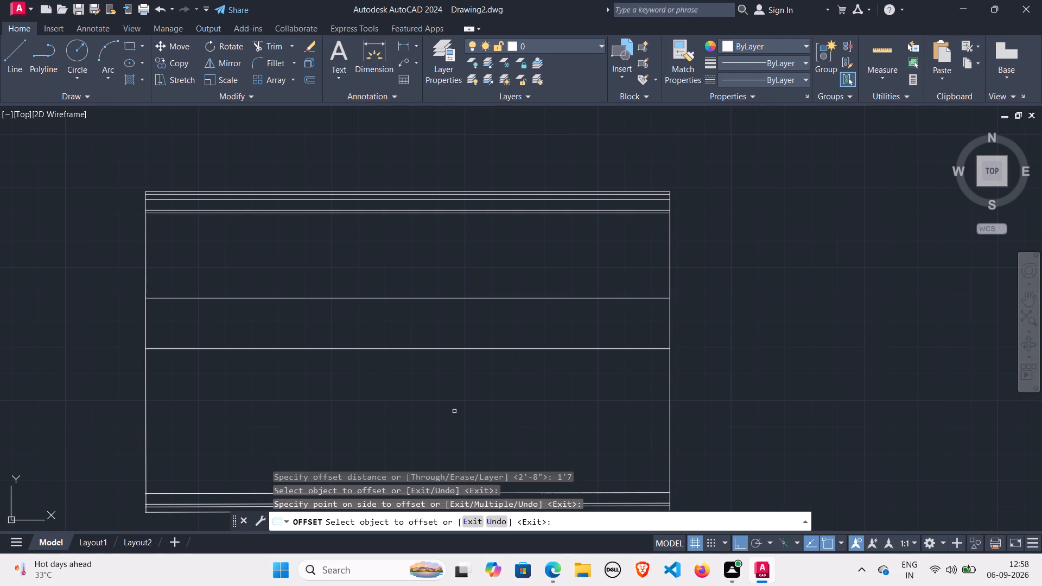
scroll(447, 411, "down", 1)
middle_click_drag(447, 411, 409, 317)
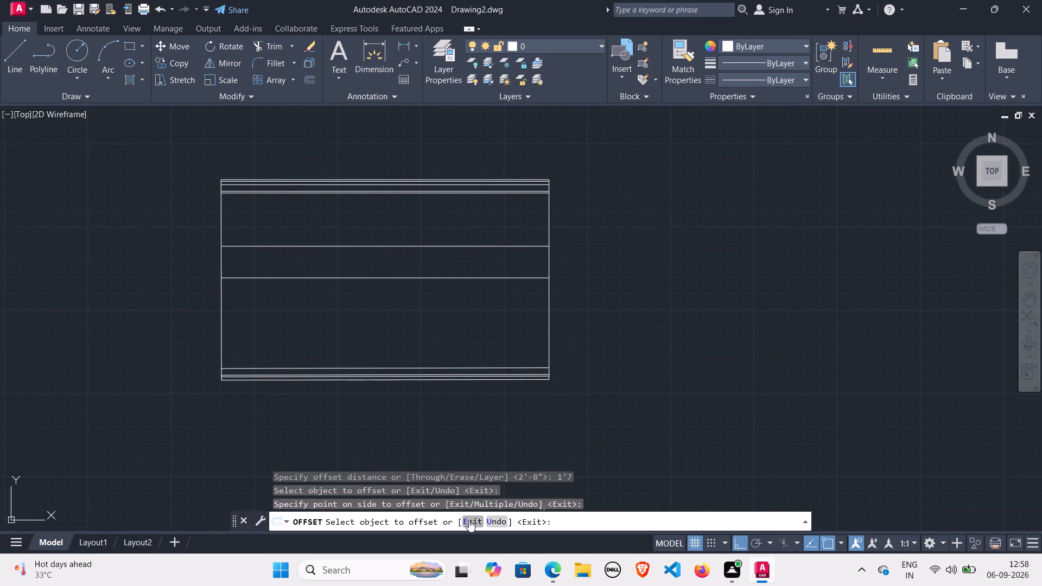
left_click(469, 520)
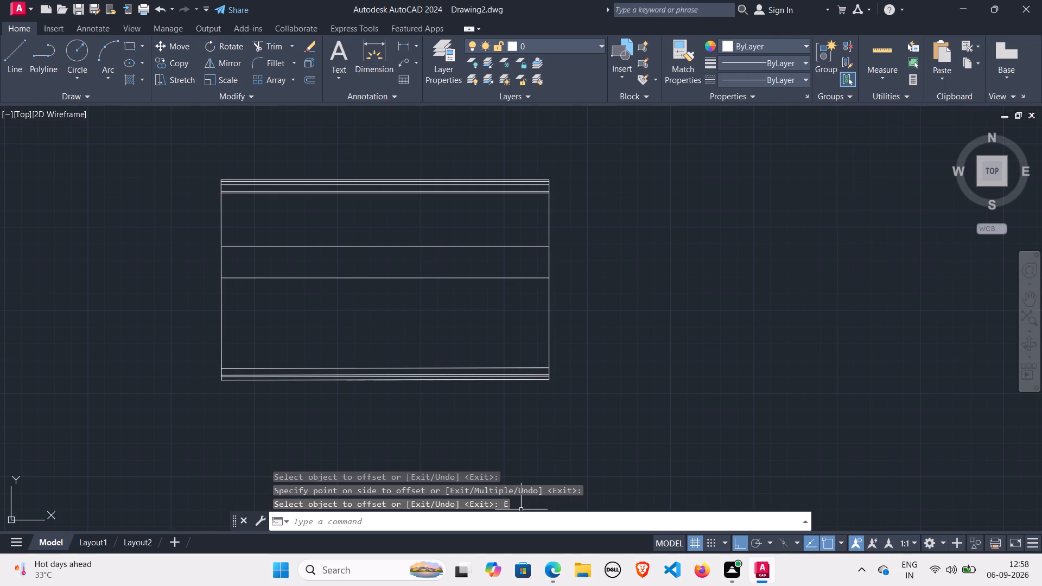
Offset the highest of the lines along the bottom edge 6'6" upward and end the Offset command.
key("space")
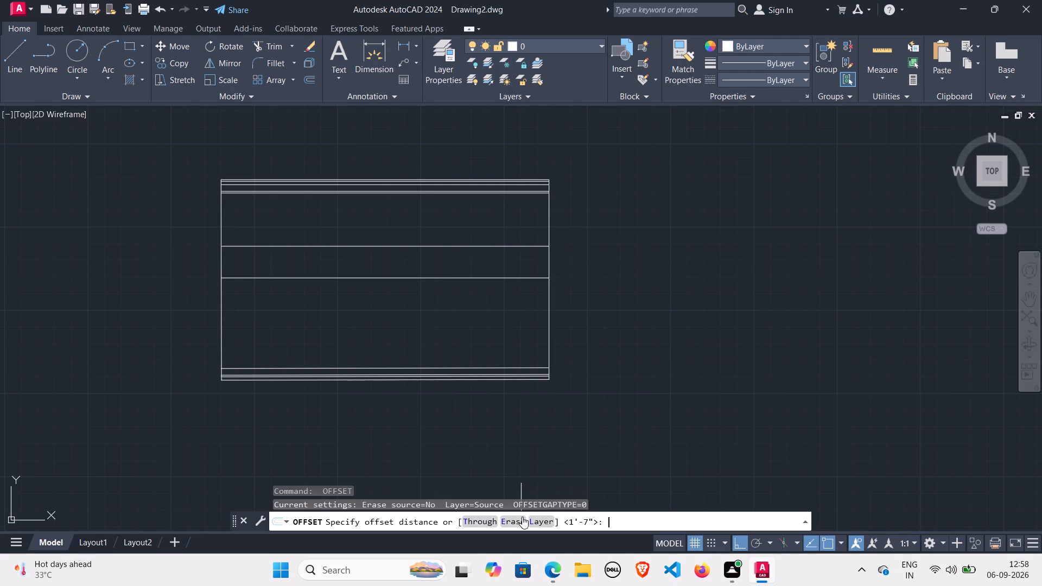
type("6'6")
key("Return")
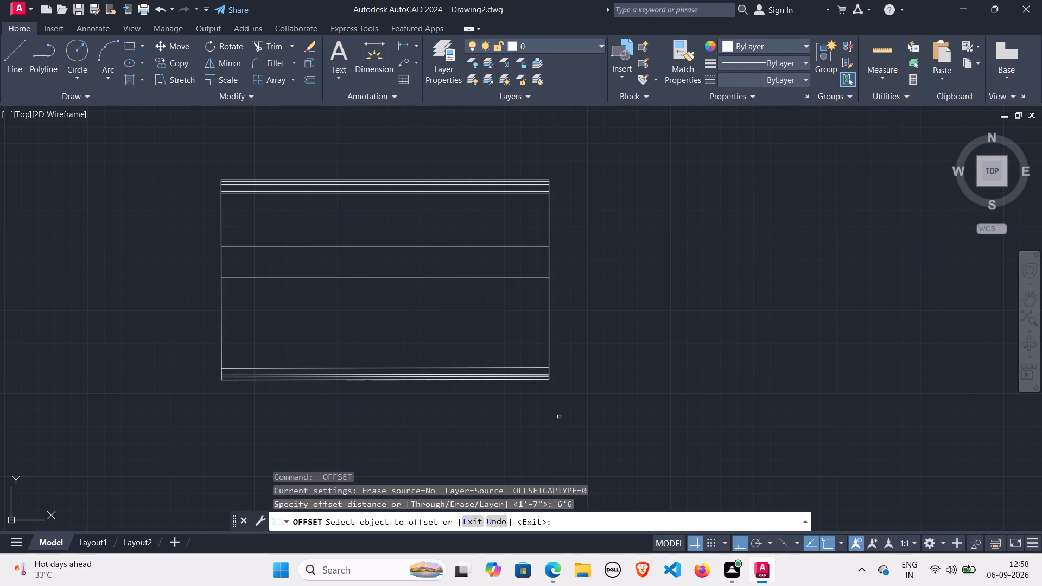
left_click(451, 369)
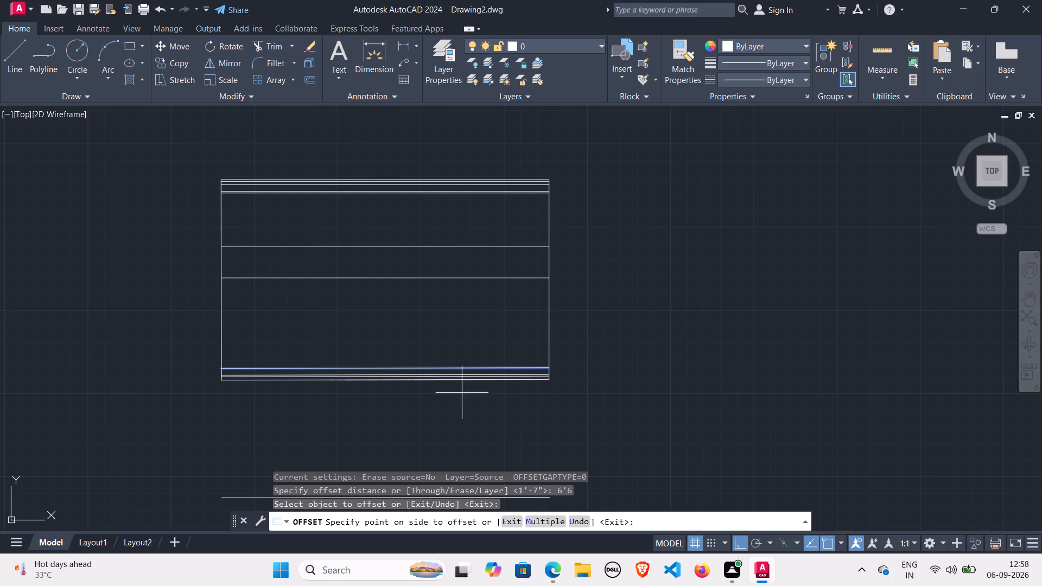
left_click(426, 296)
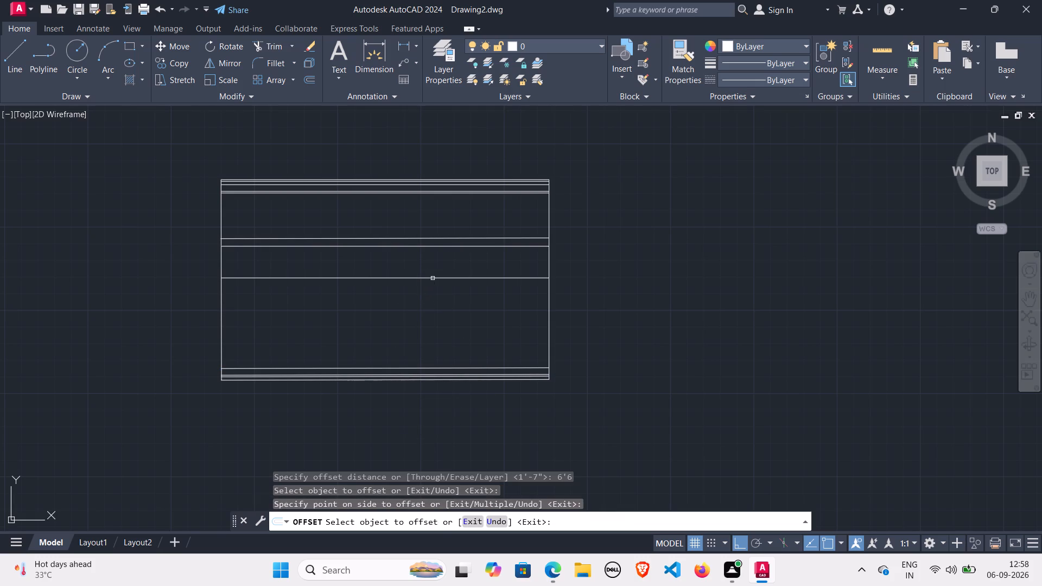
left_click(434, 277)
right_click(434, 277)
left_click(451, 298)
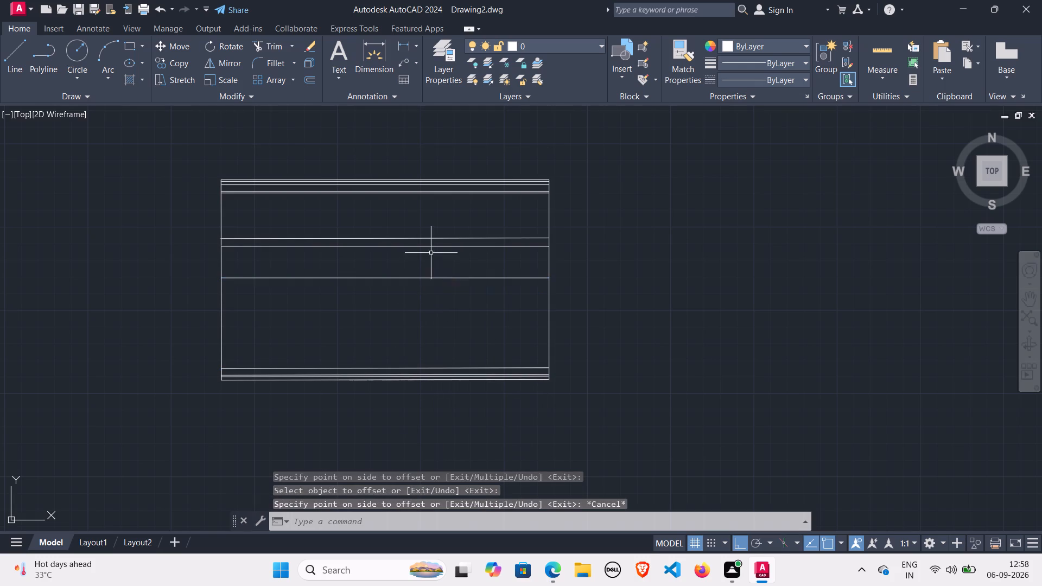
Erase the three horizontal lines crossing the middle of the rectangle.
left_click(440, 278)
right_click(437, 279)
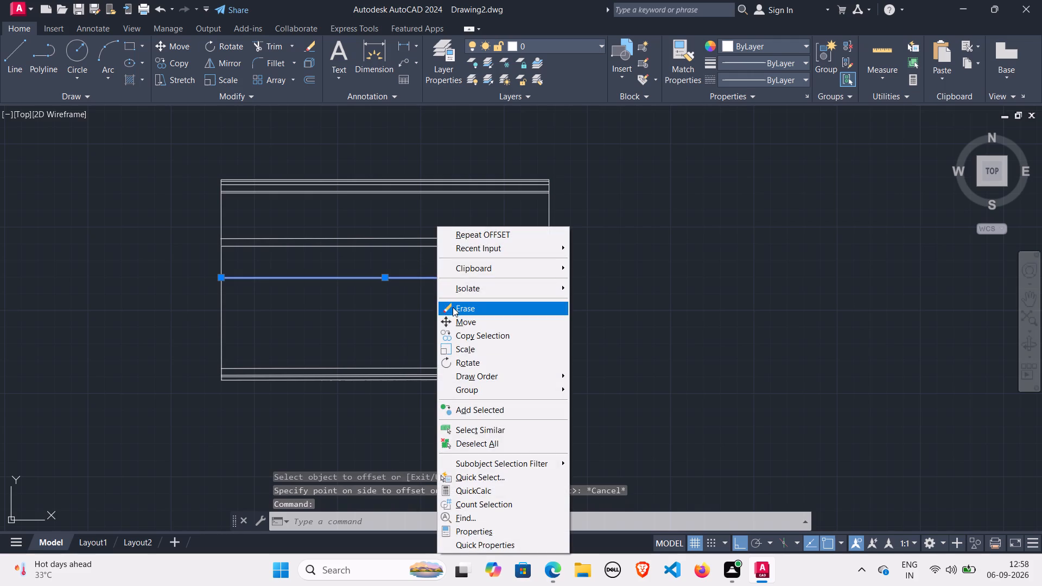
left_click(453, 307)
left_click(434, 247)
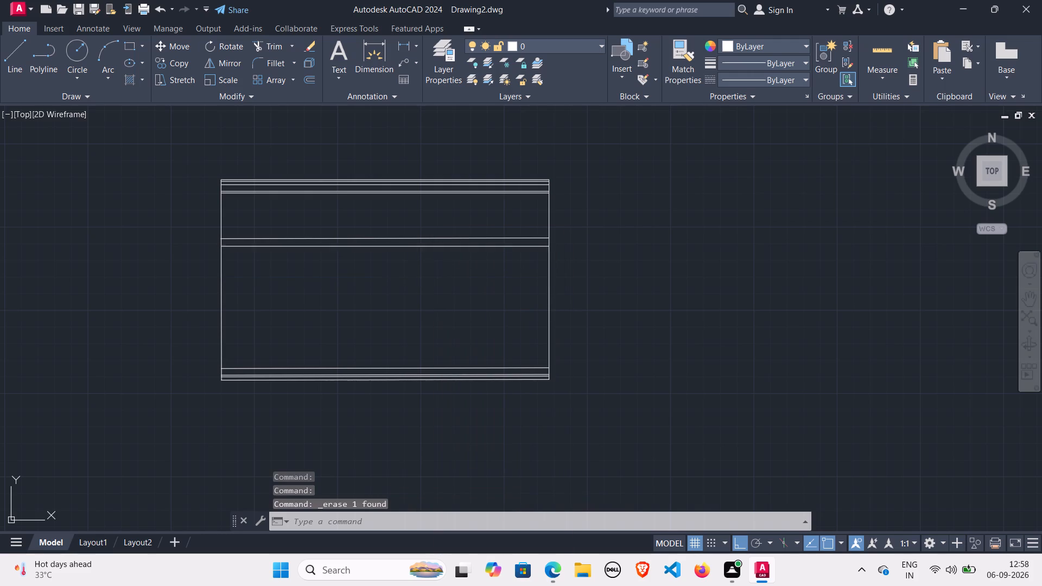
right_click(431, 252)
left_click(446, 301)
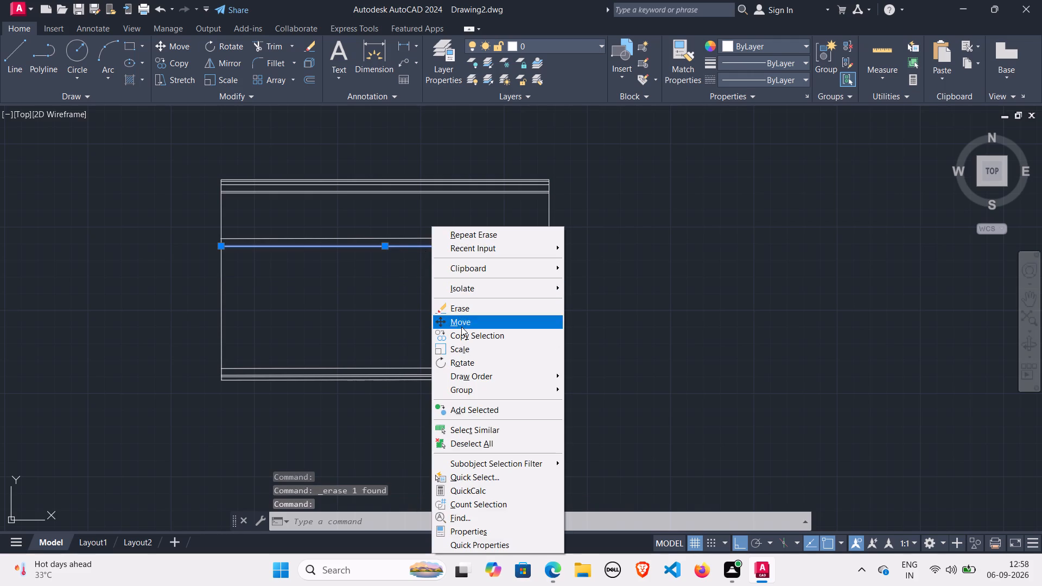
left_click(453, 308)
left_click(410, 239)
right_click(407, 244)
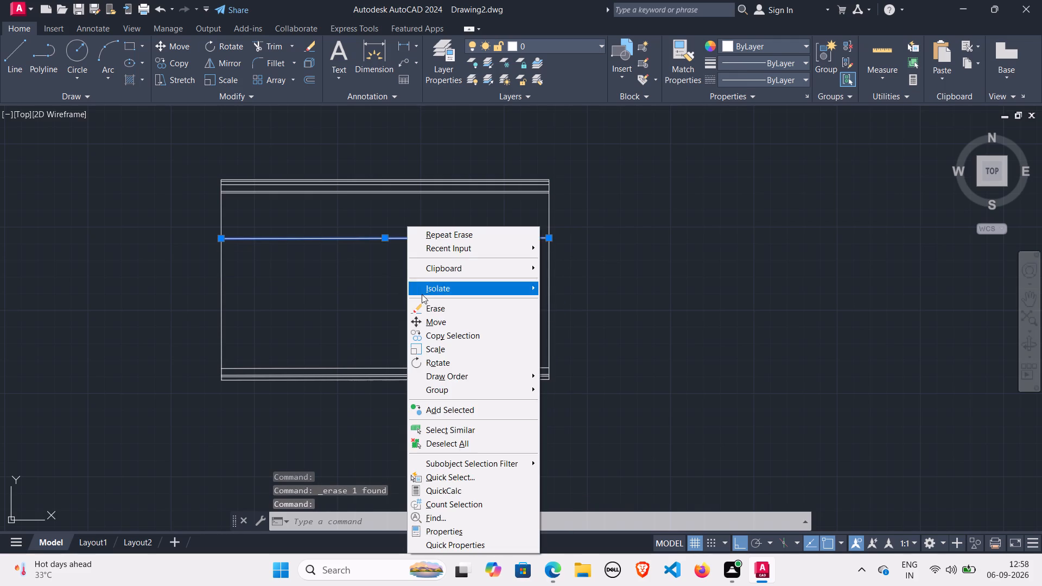
left_click(430, 303)
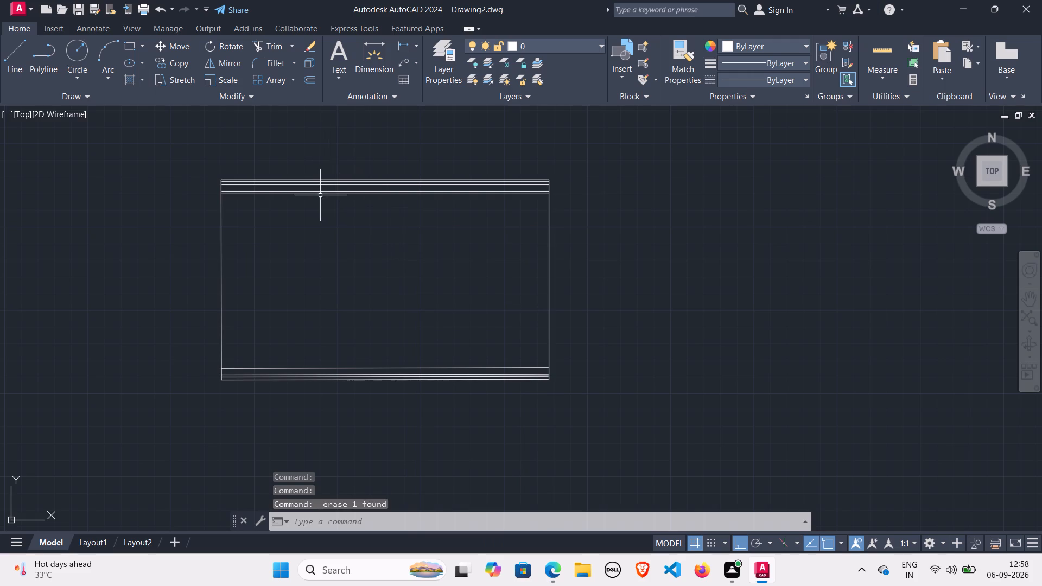
Erase the four inner horizontal lines just below the rectangle's top edge, keeping the edge itself.
left_click_drag(320, 195, 337, 199)
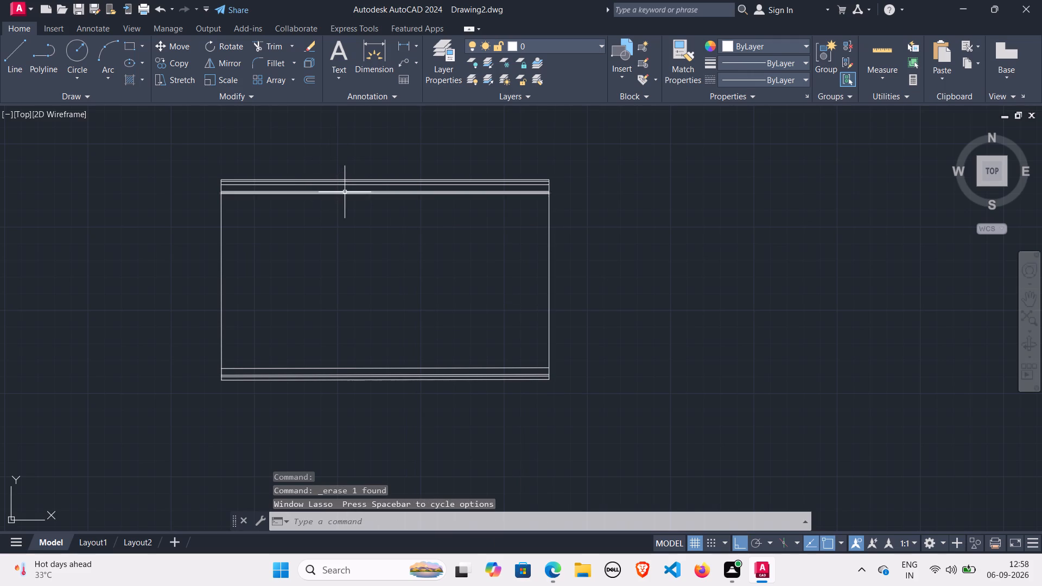
left_click(345, 192)
left_click(345, 192)
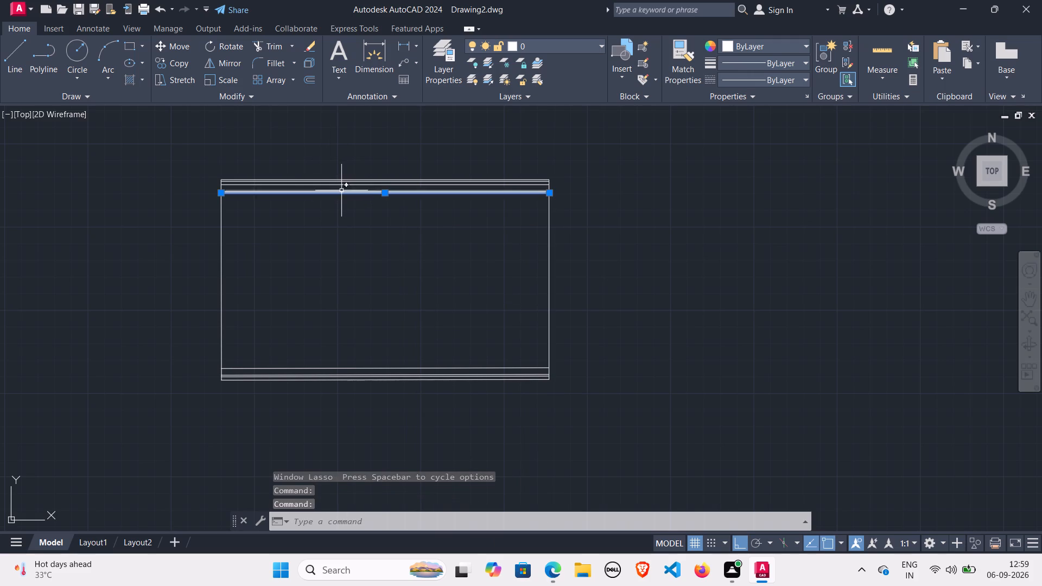
scroll(342, 190, "up", 3)
middle_click(342, 190)
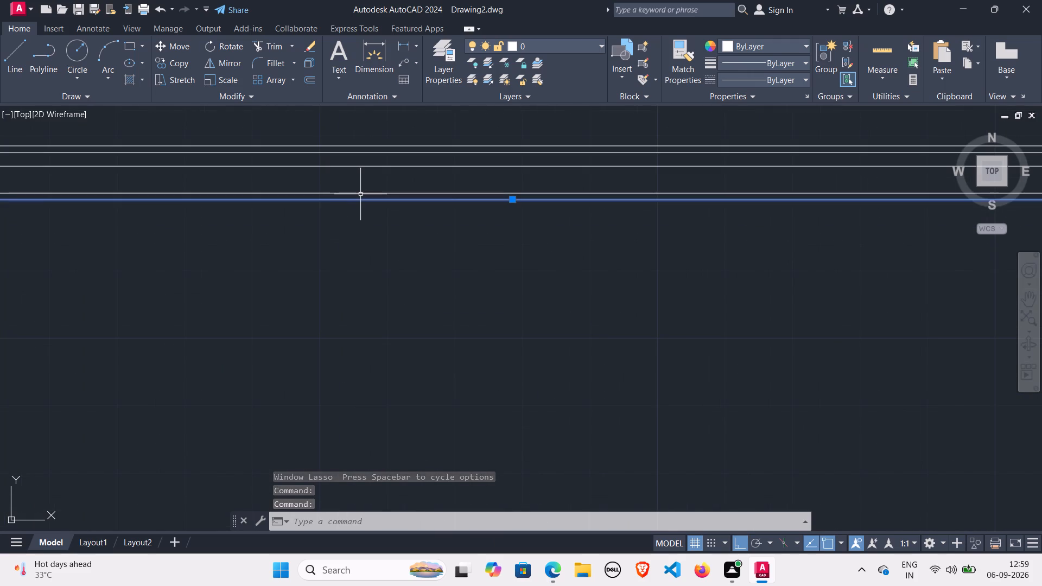
left_click(361, 193)
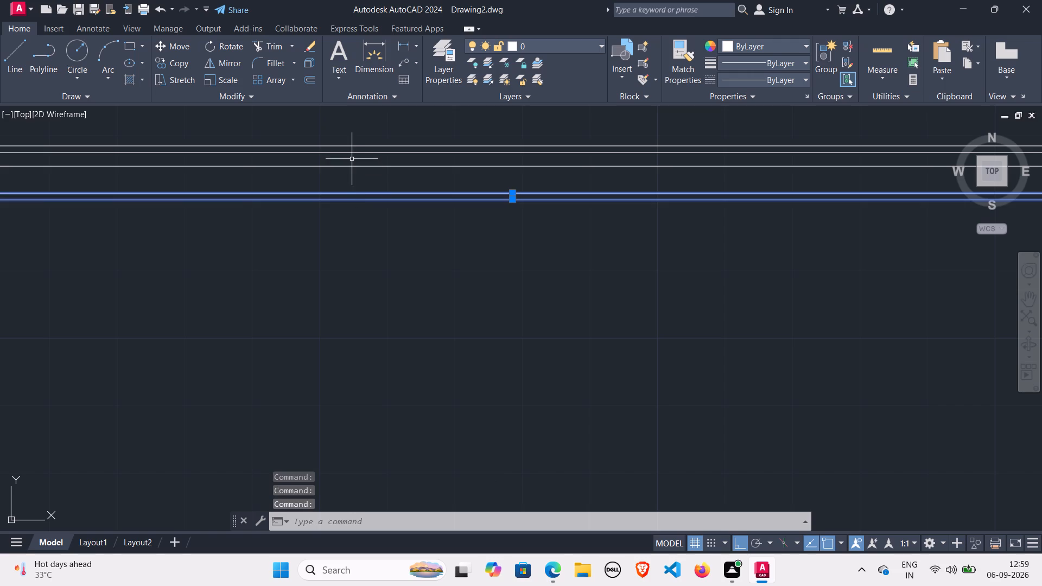
left_click(357, 166)
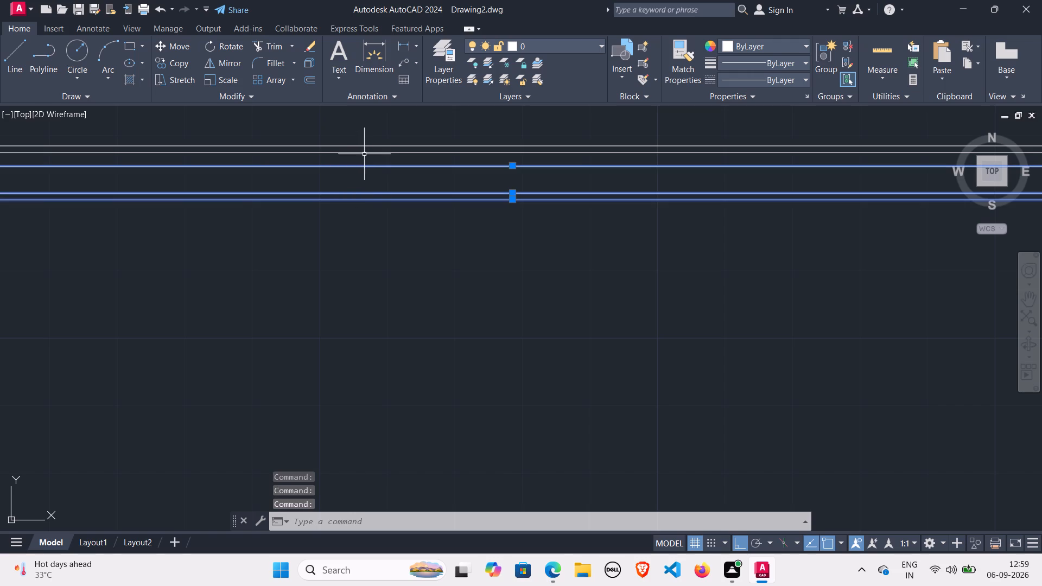
left_click(366, 152)
right_click(364, 156)
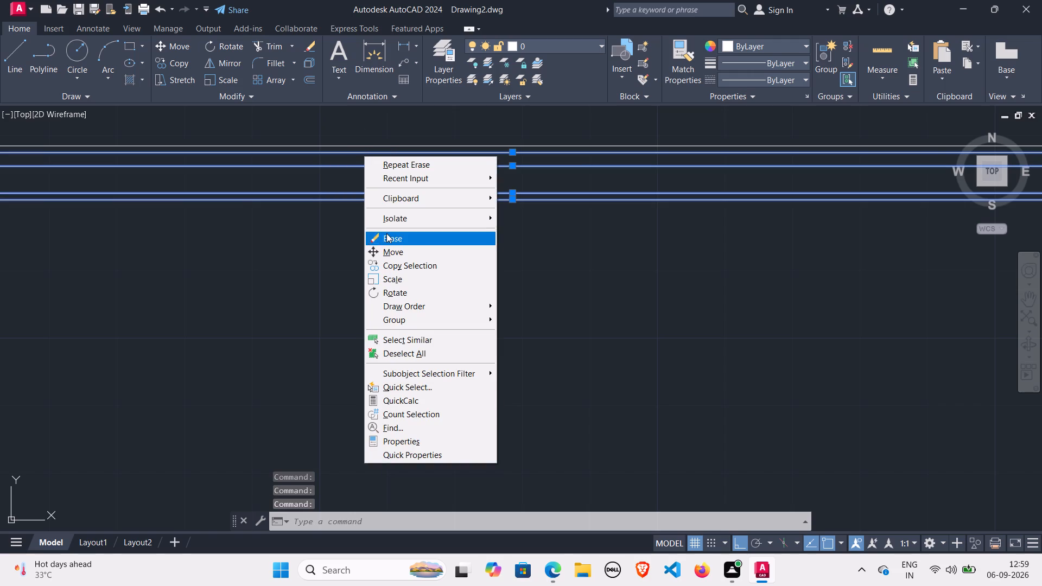
left_click(386, 237)
Offset the highest of the lines along the bottom edge 6'6" upward into the rectangle and end the Offset command.
scroll(327, 285, "down", 2)
middle_click_drag(345, 306, 353, 176)
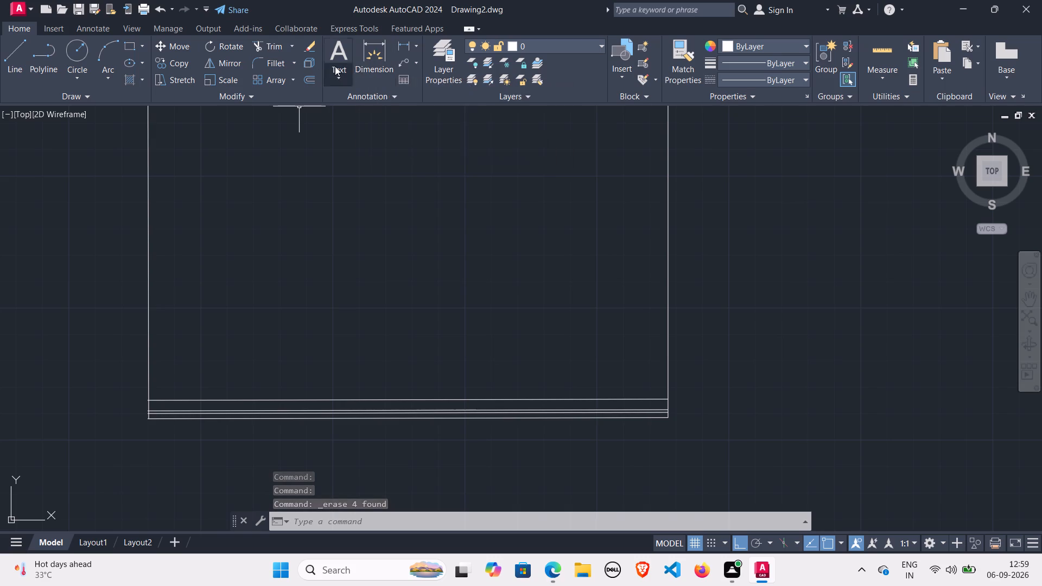
left_click(310, 79)
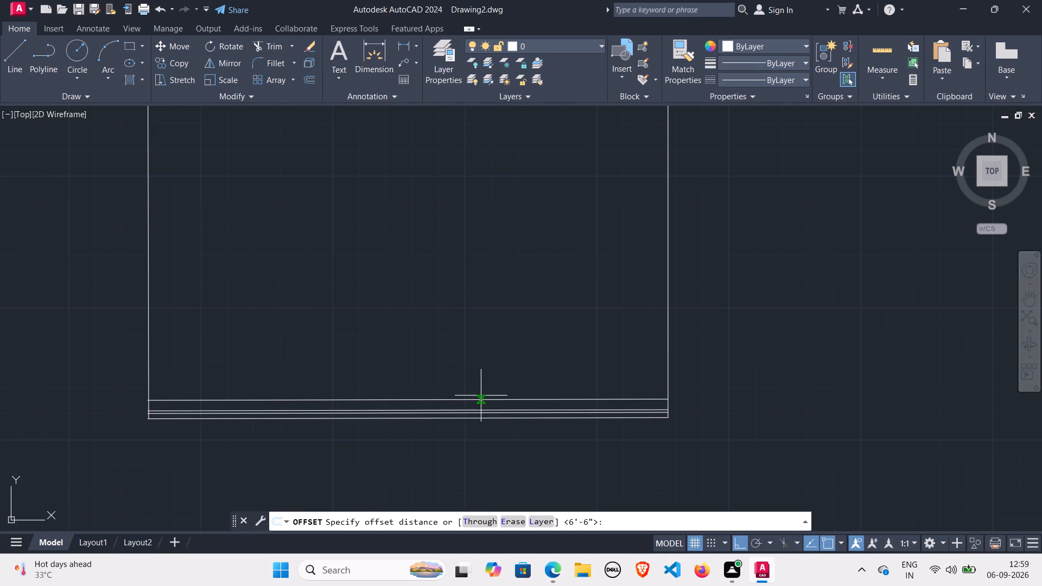
key("Return")
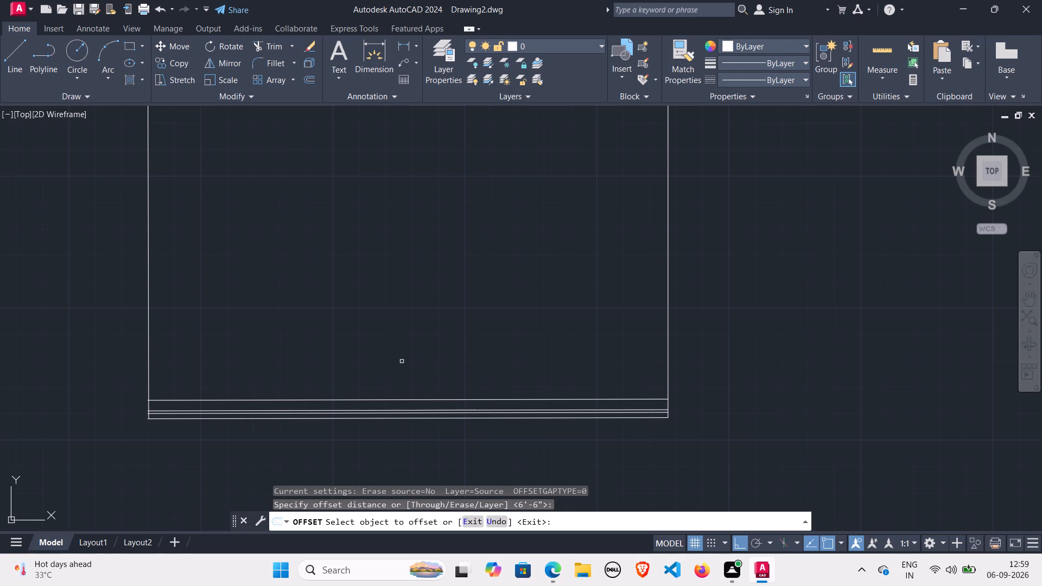
left_click(419, 400)
left_click(426, 282)
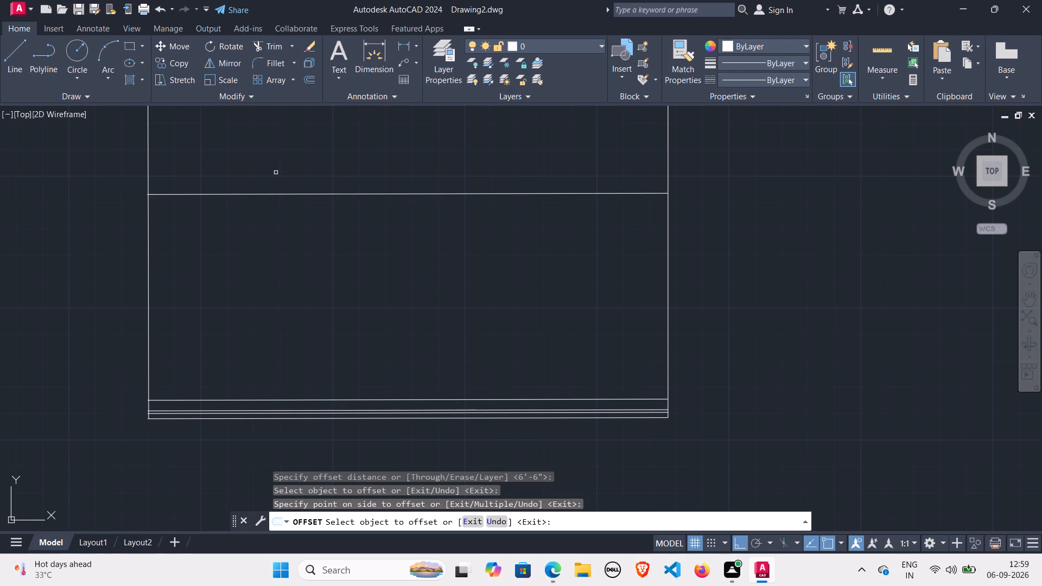
middle_click_drag(319, 153, 347, 292)
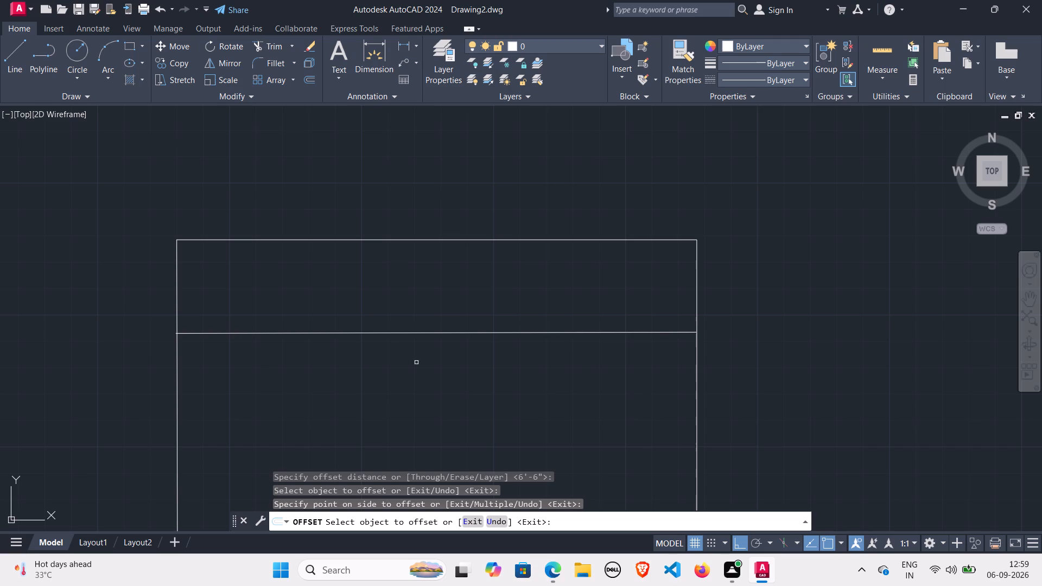
left_click(476, 516)
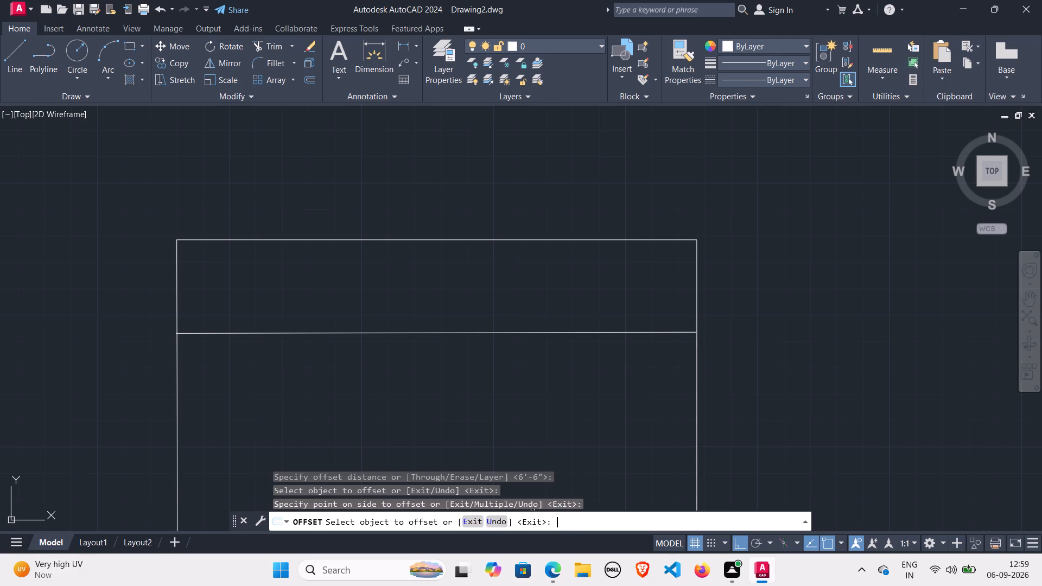
Offset the line across the upper part of the rectangle 2'8" upward, toward the top edge, and end the Offset command.
key("space")
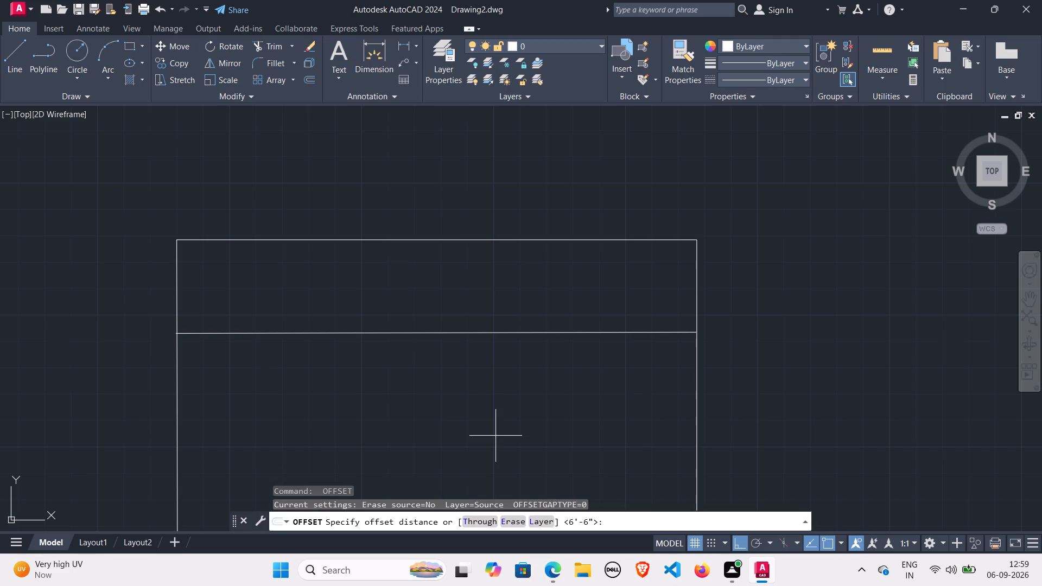
key("2")
type("'8")
key("Return")
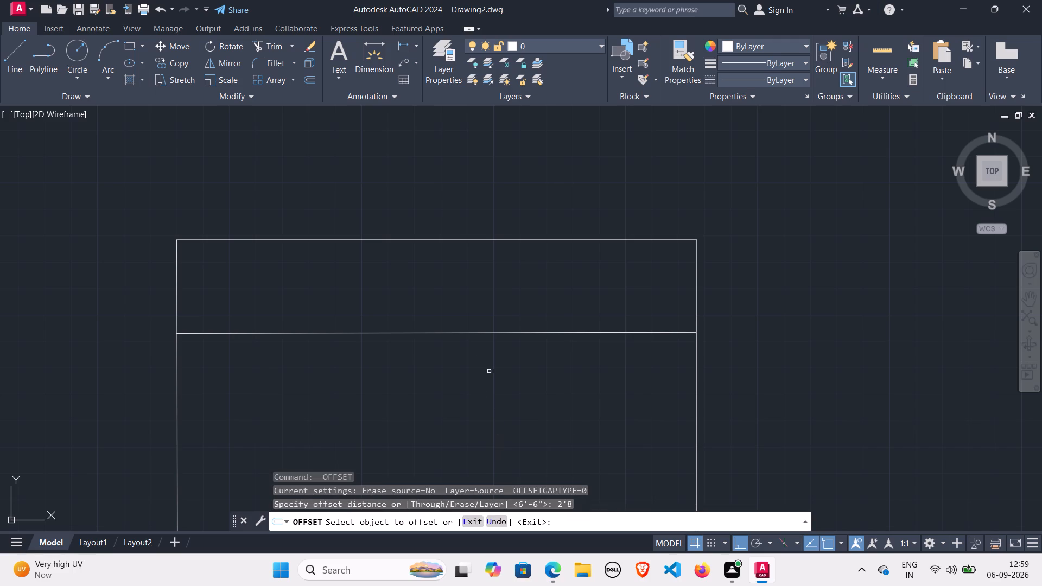
left_click(473, 332)
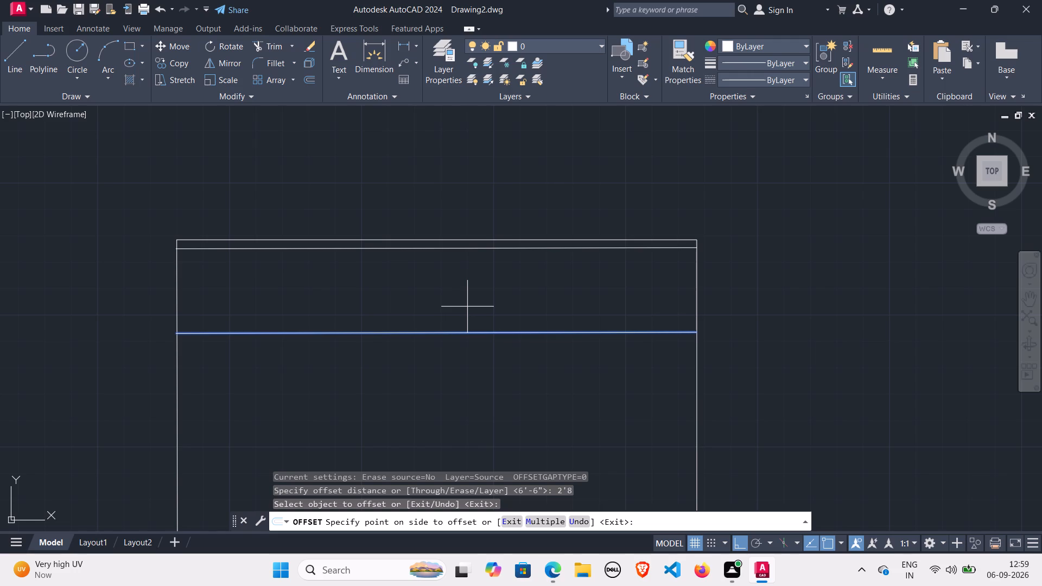
left_click(467, 307)
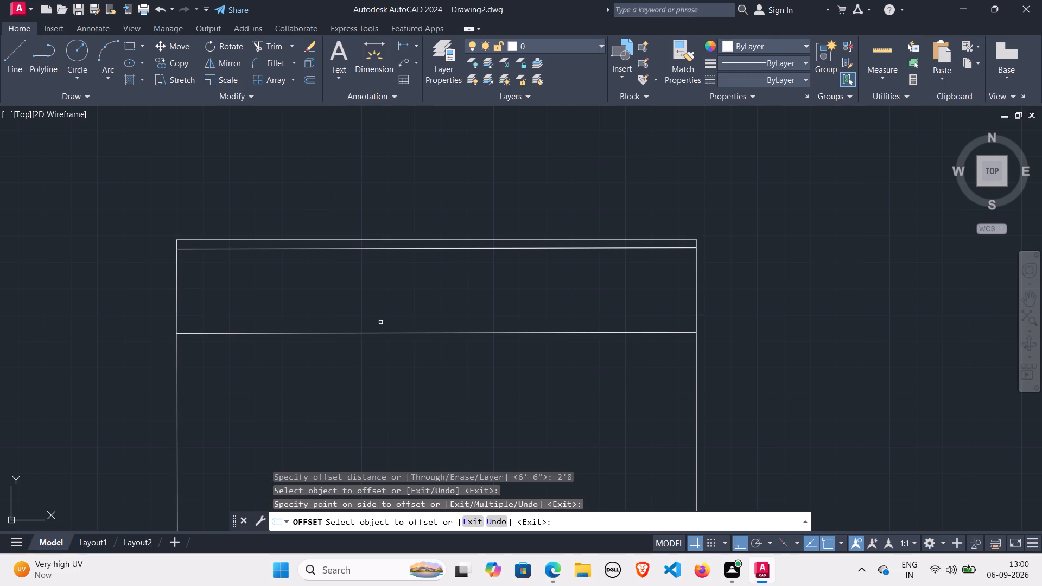
scroll(355, 354, "down", 1)
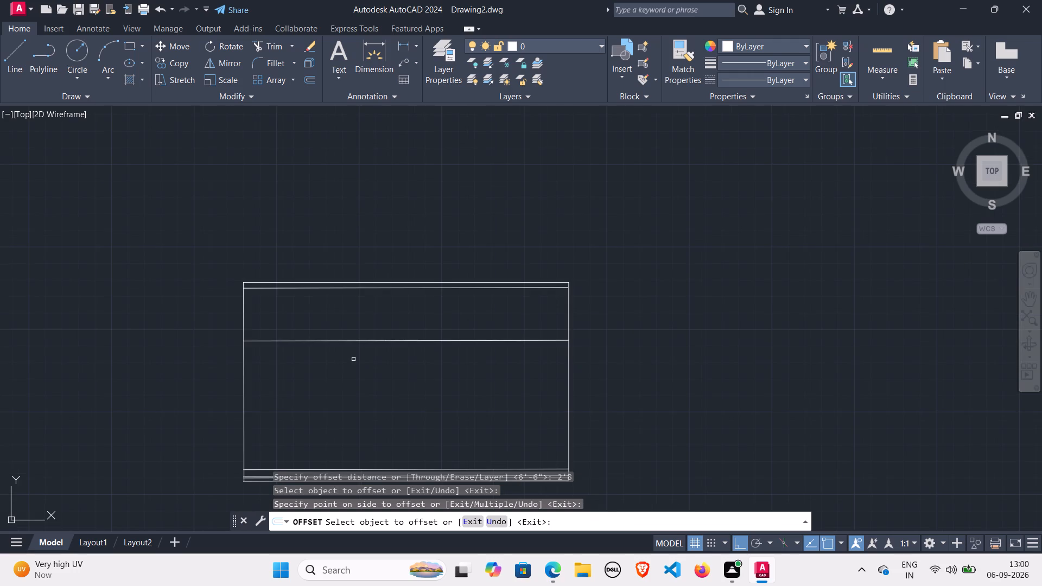
middle_click_drag(348, 387, 341, 252)
scroll(341, 286, "up", 1)
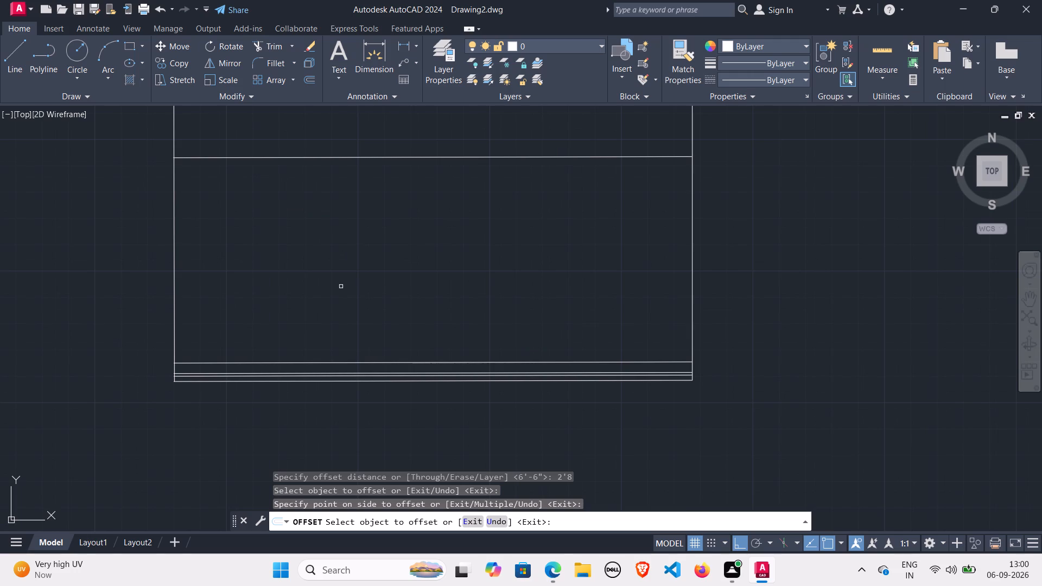
middle_click_drag(373, 276, 371, 381)
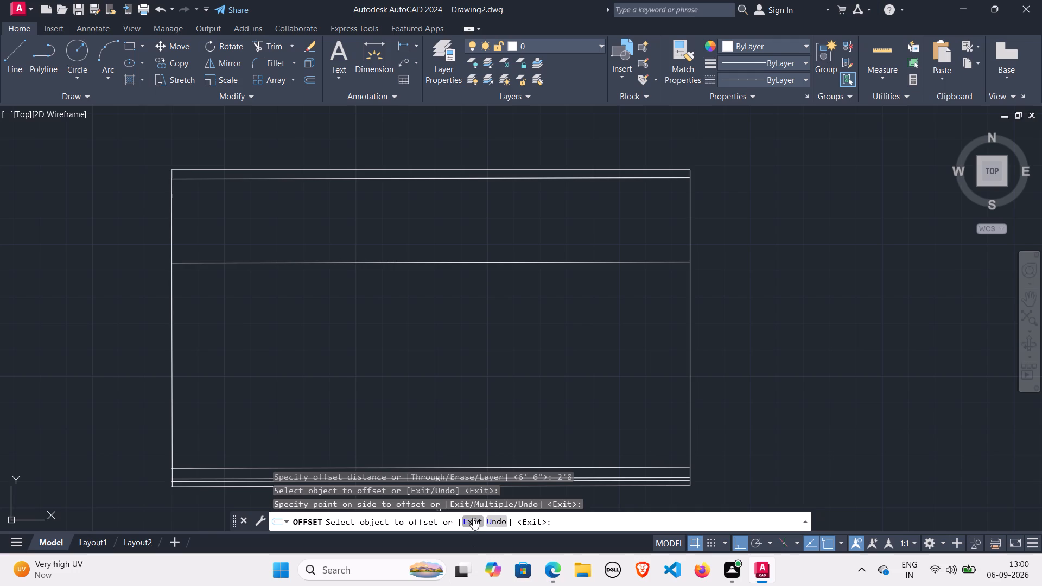
key("space")
Start another offset and begin entering its distance with 1'.
key("space")
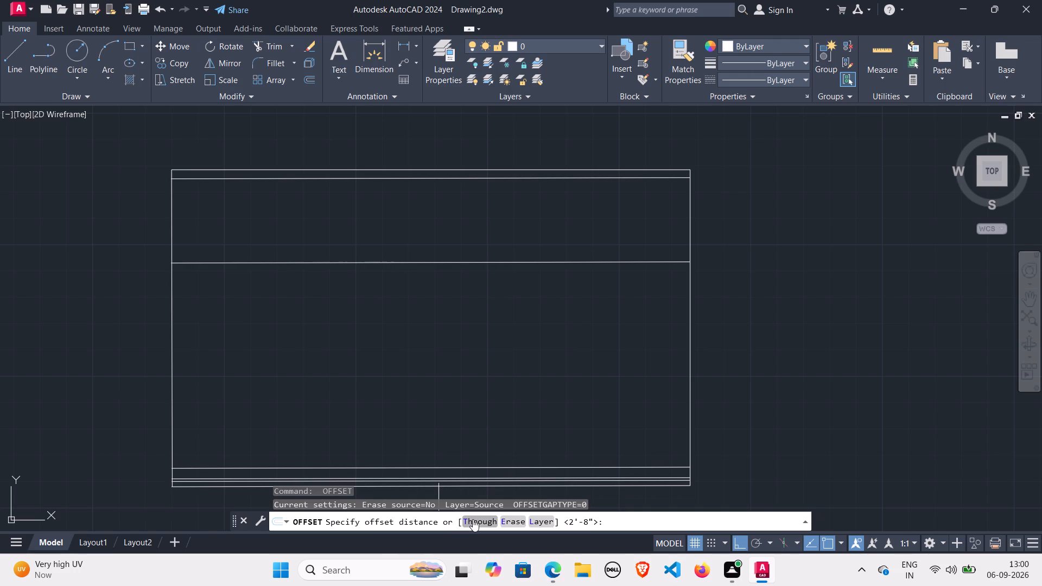
key("1")
key("apostrophe")
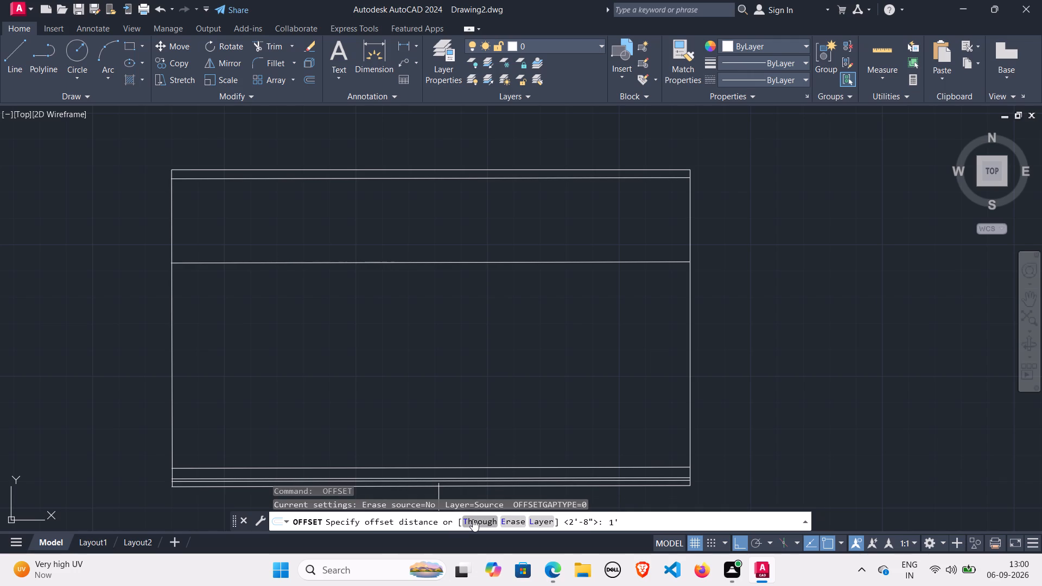
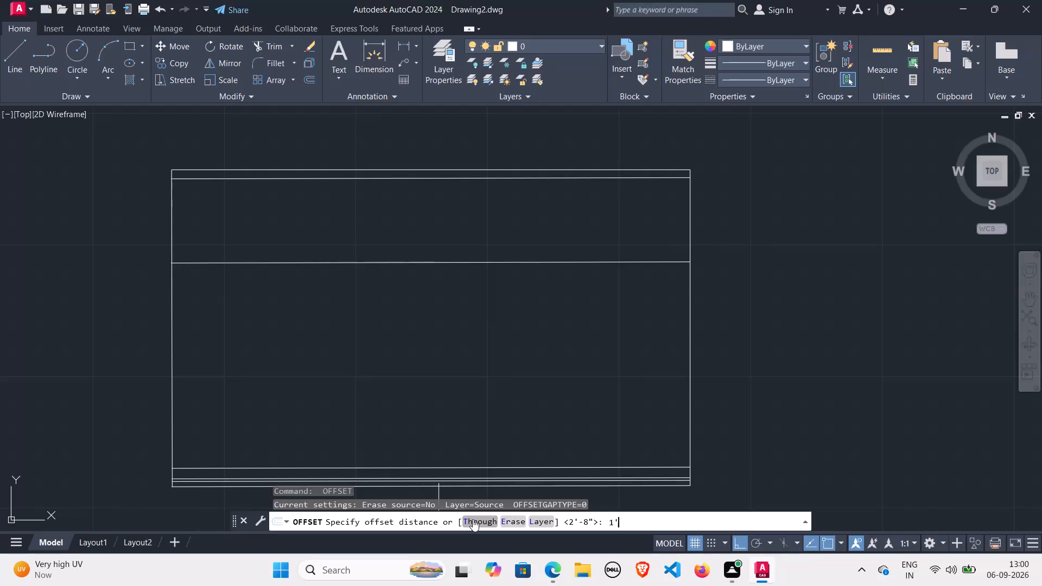
Complete the offset distance as 1'7", offset the line across the rectangle's upper part downward, and end the Offset command.
key("7")
key("Return")
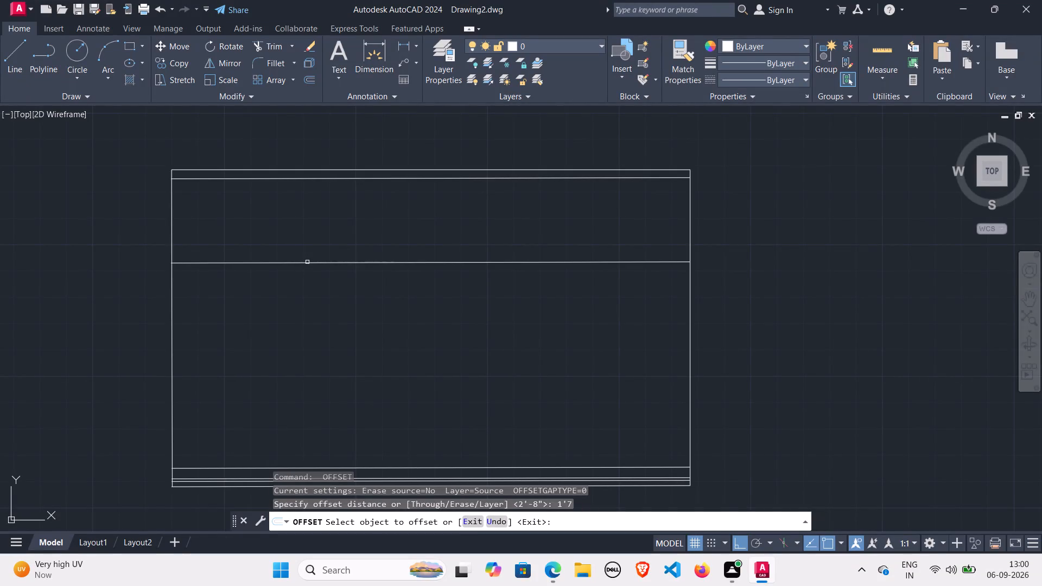
left_click(310, 263)
left_click(304, 305)
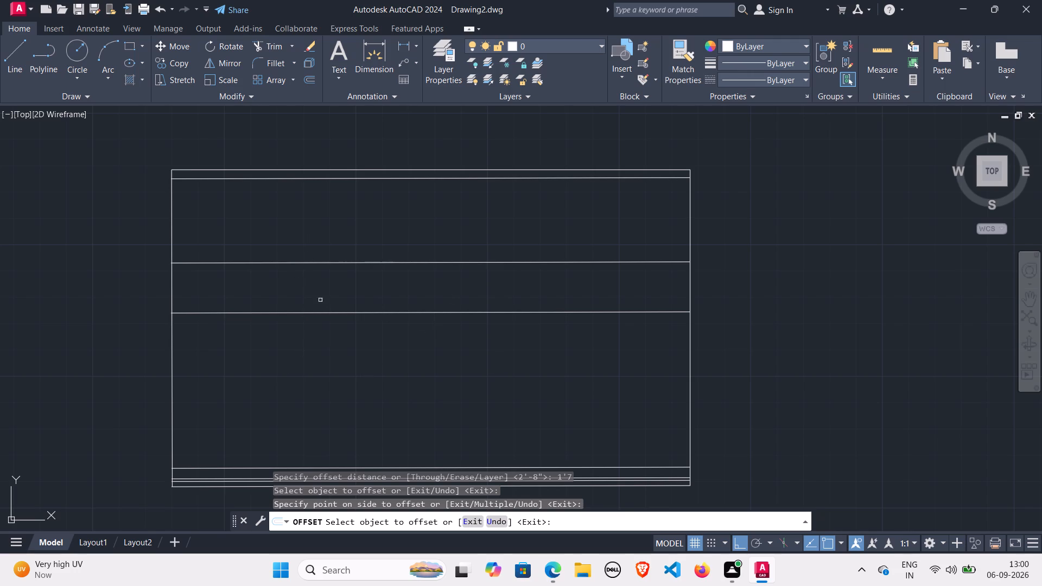
left_click(474, 525)
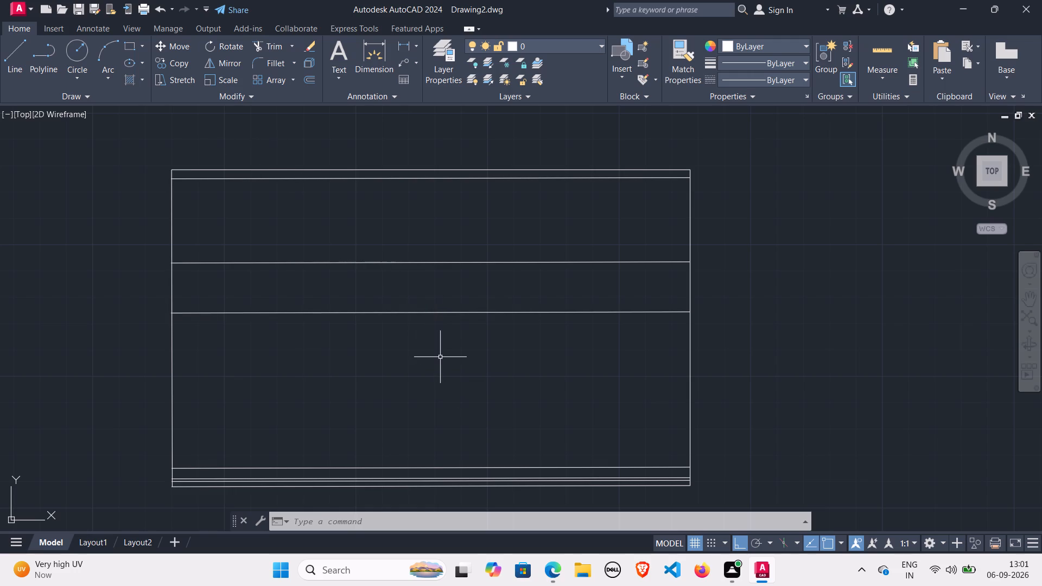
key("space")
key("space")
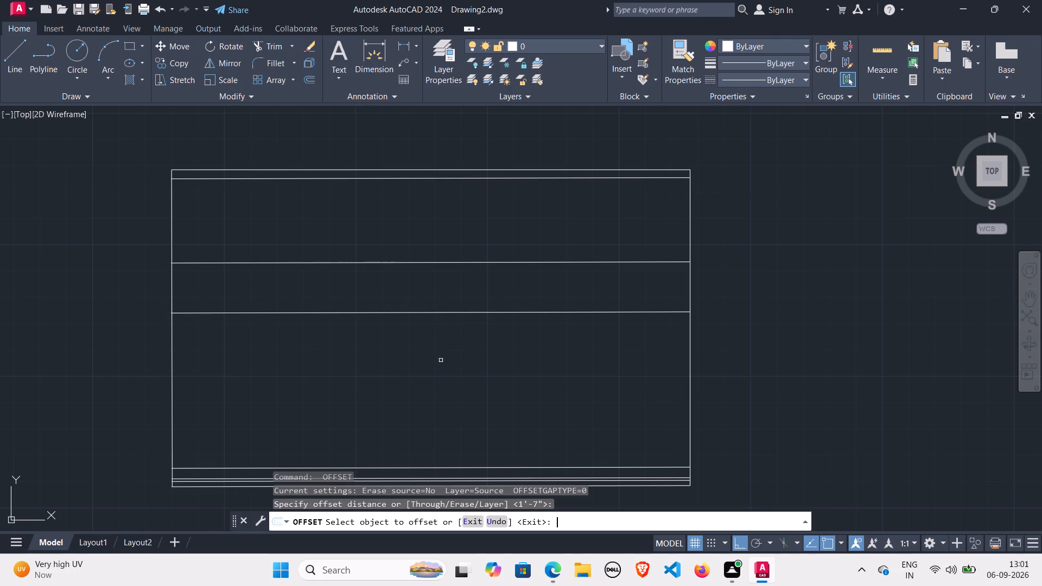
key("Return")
Draw a vertical line from the midpoint of the upper-middle horizontal line up to the line just below the rectangle's top edge.
key("l")
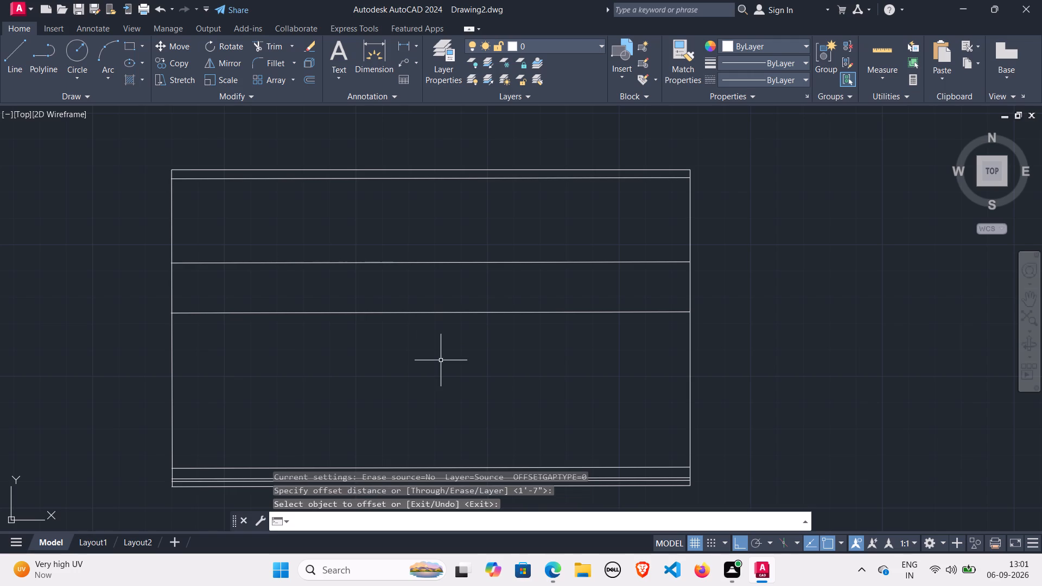
key("Return")
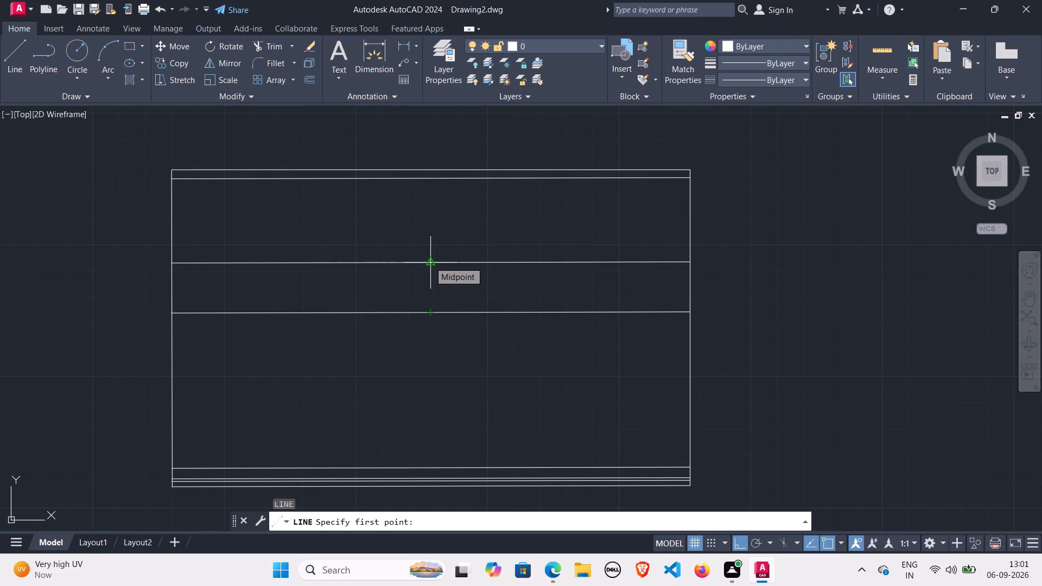
left_click(429, 262)
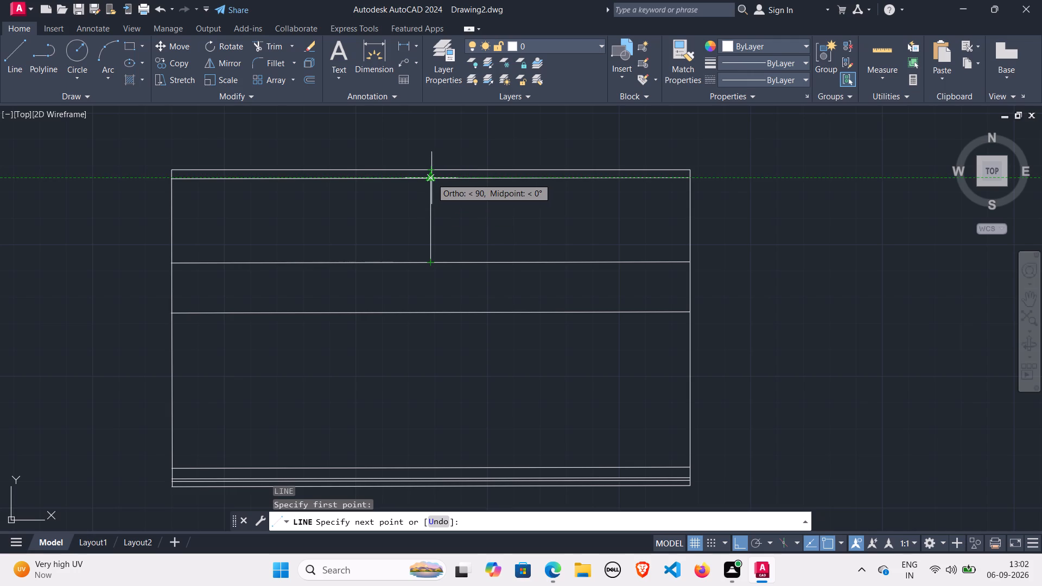
scroll(431, 178, "up", 2)
left_click(426, 180)
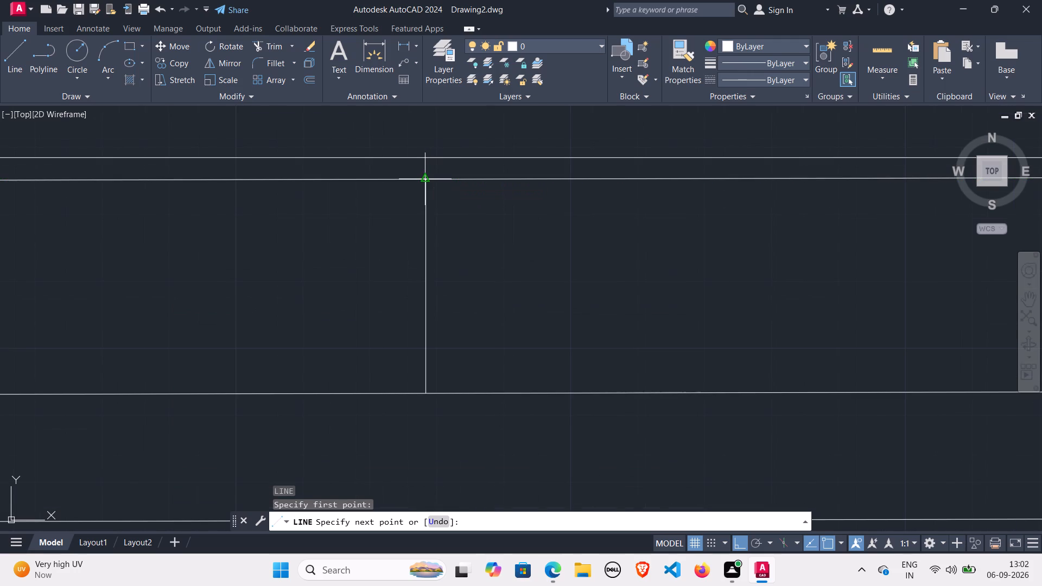
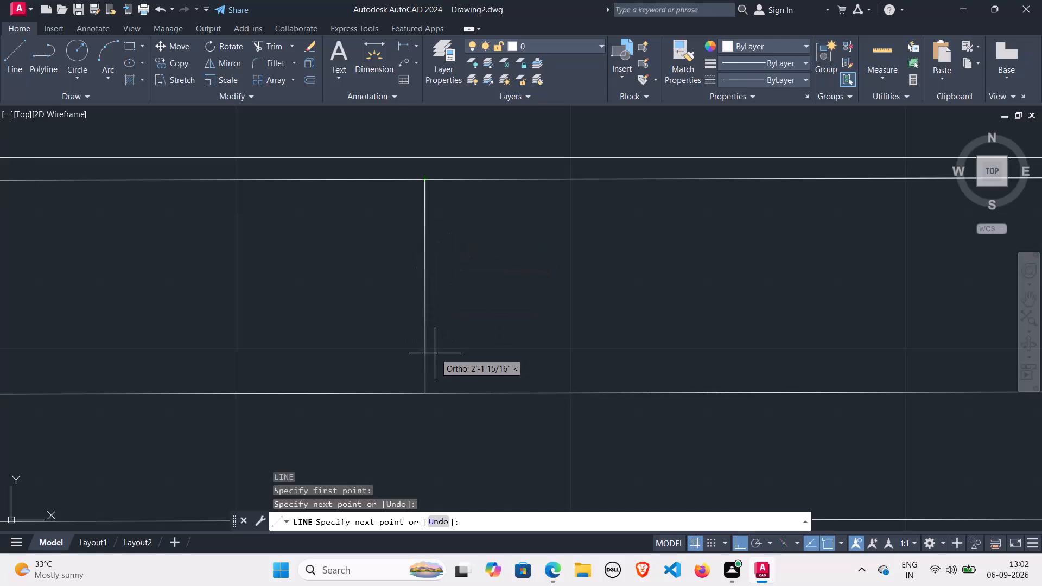
Finish the central vertical line by ending the Line command.
key("Return")
Start a new line at the lower endpoint of the central vertical line in the upper band.
scroll(248, 409, "down", 2)
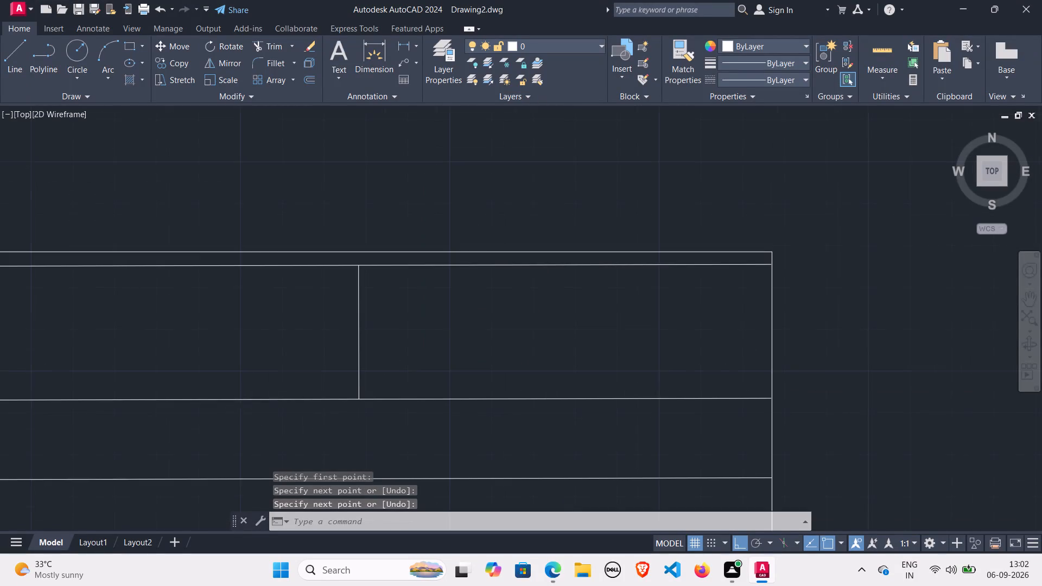
scroll(277, 384, "down", 2)
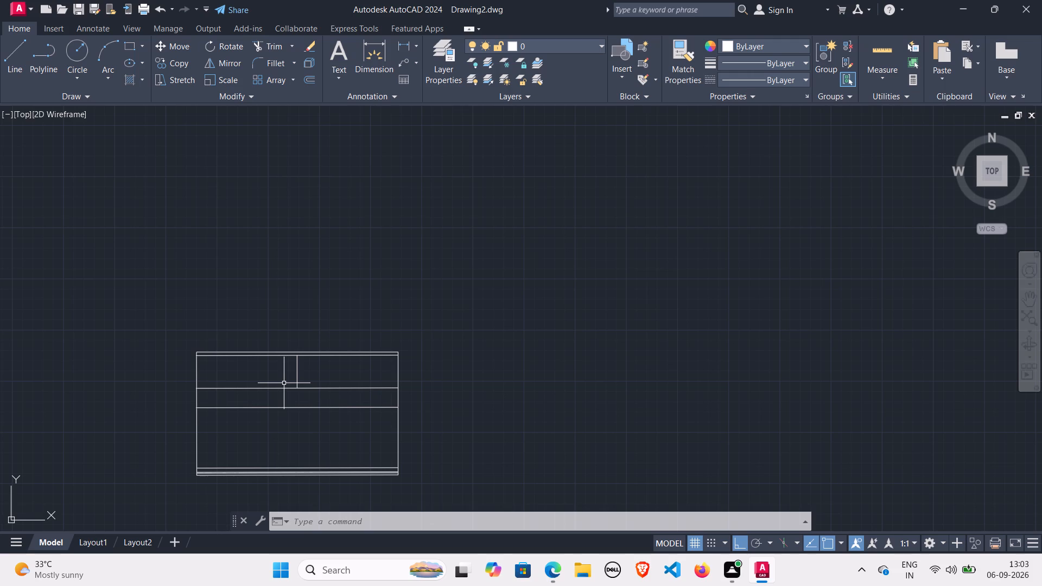
scroll(336, 389, "up", 3)
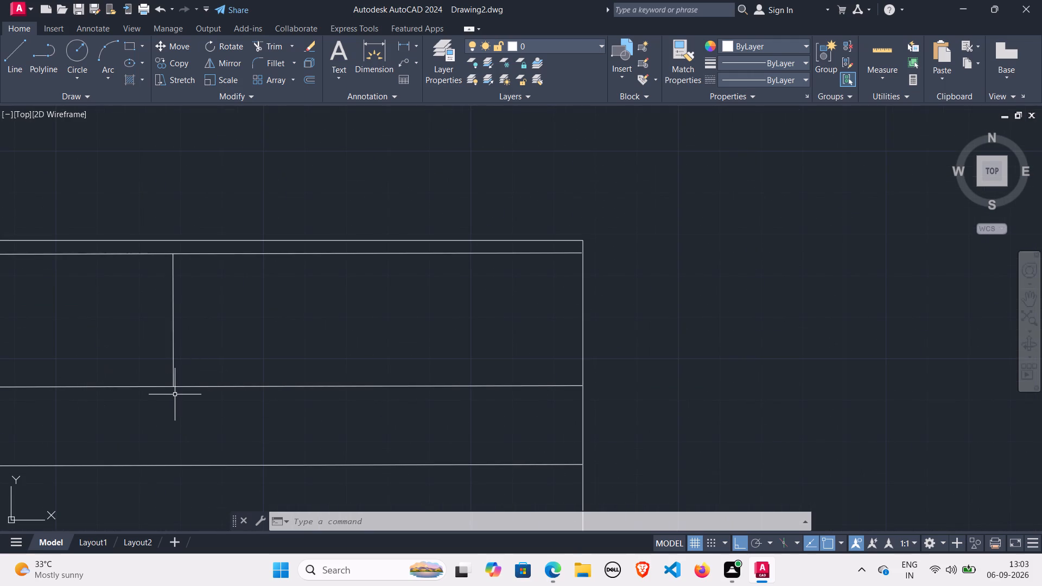
key("l")
key("Return")
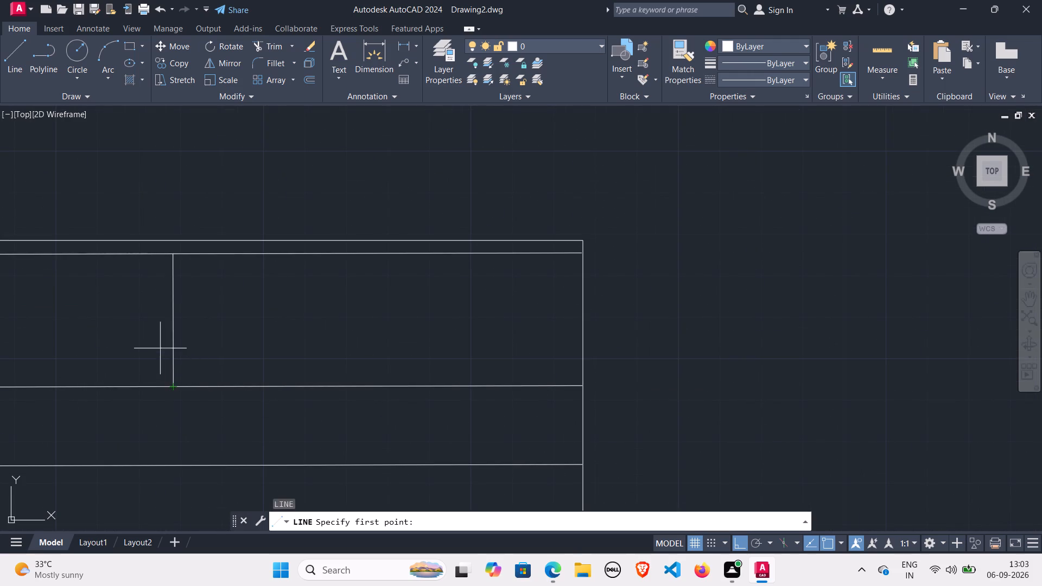
left_click(173, 388)
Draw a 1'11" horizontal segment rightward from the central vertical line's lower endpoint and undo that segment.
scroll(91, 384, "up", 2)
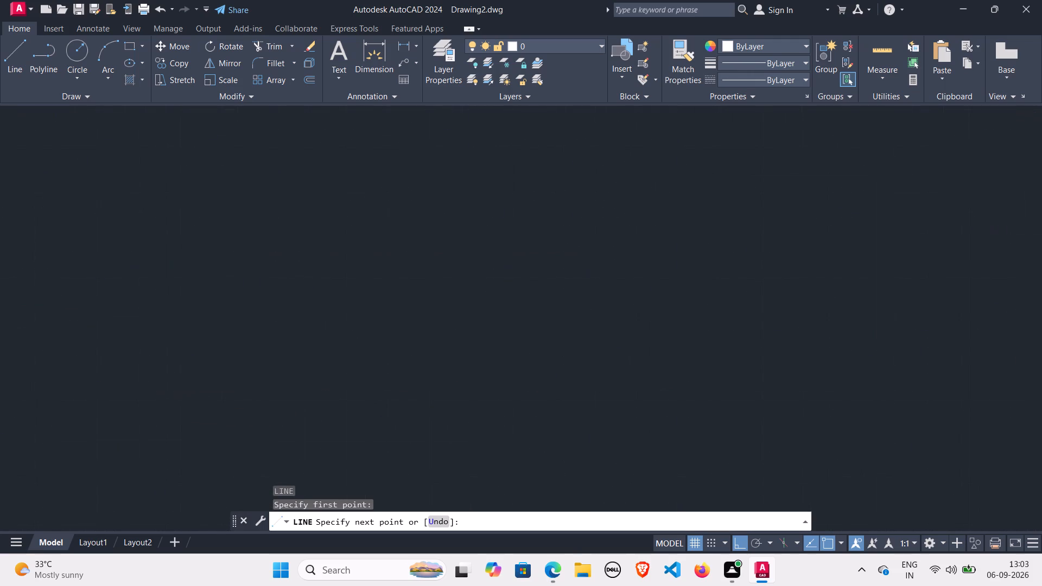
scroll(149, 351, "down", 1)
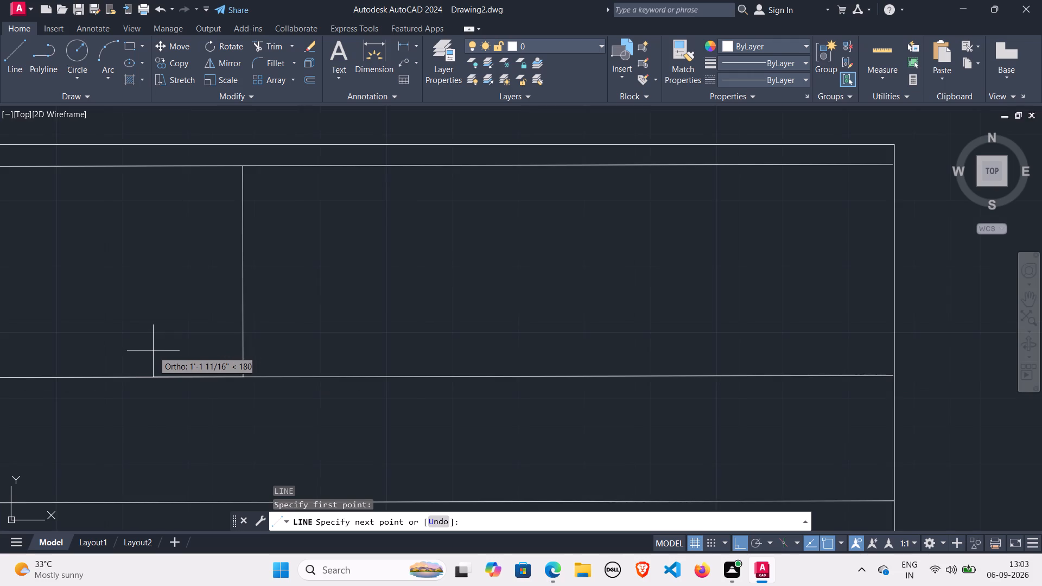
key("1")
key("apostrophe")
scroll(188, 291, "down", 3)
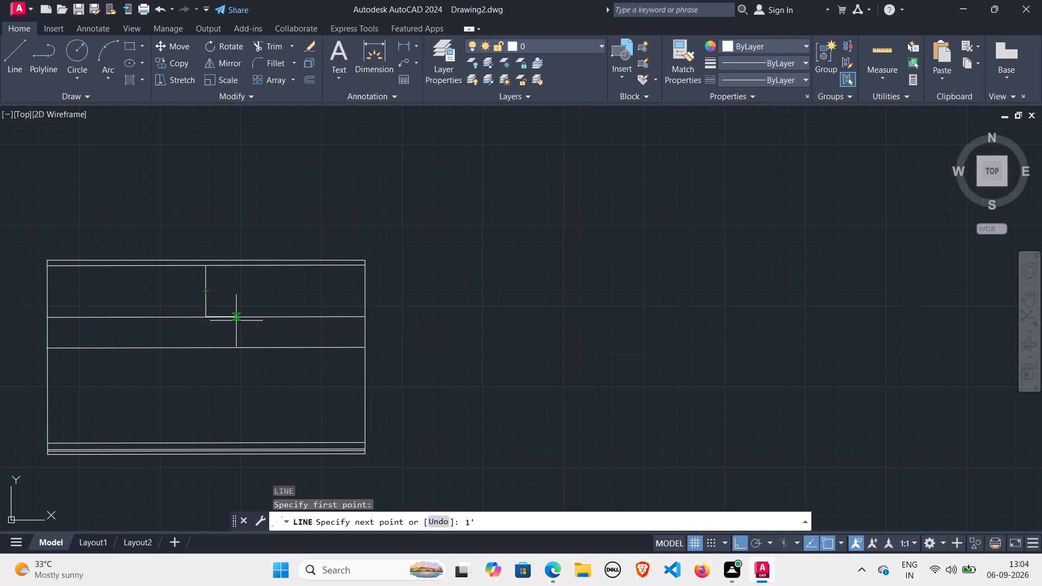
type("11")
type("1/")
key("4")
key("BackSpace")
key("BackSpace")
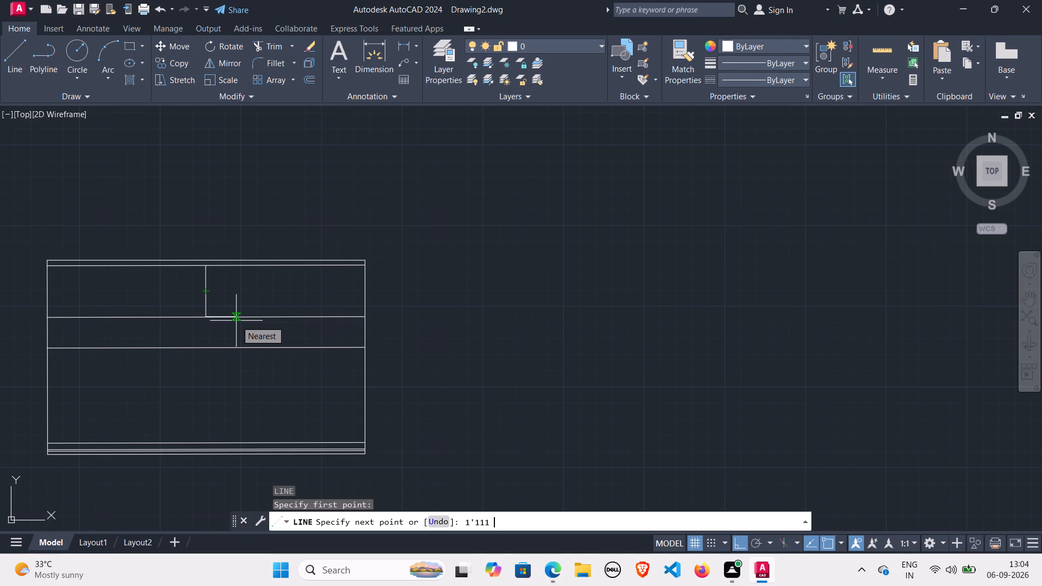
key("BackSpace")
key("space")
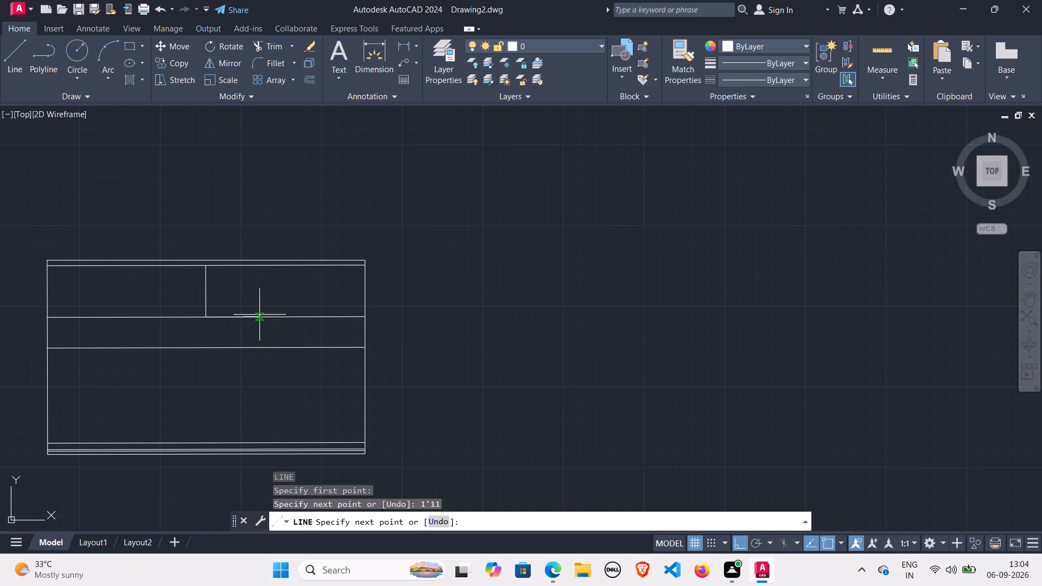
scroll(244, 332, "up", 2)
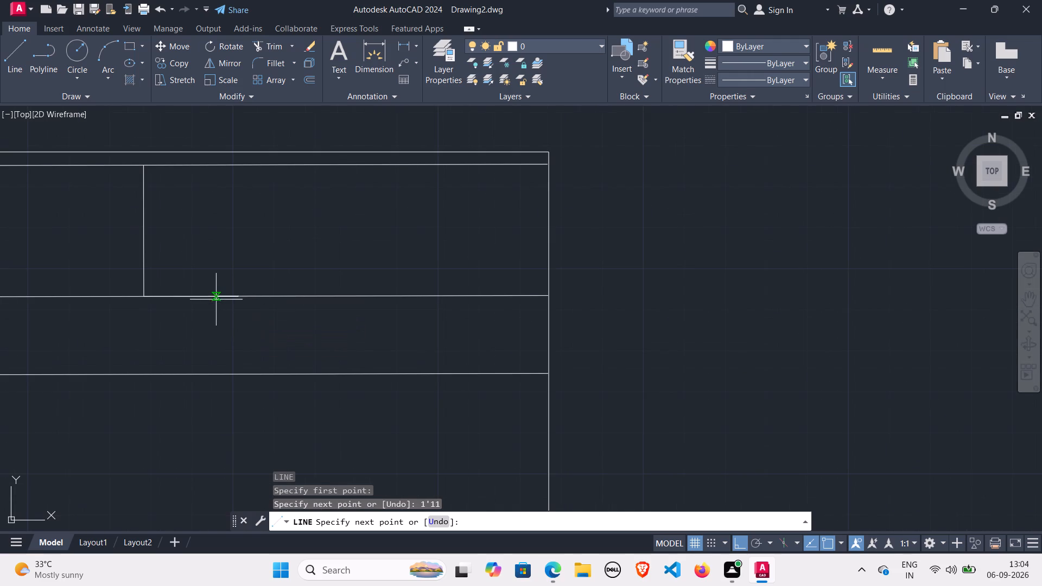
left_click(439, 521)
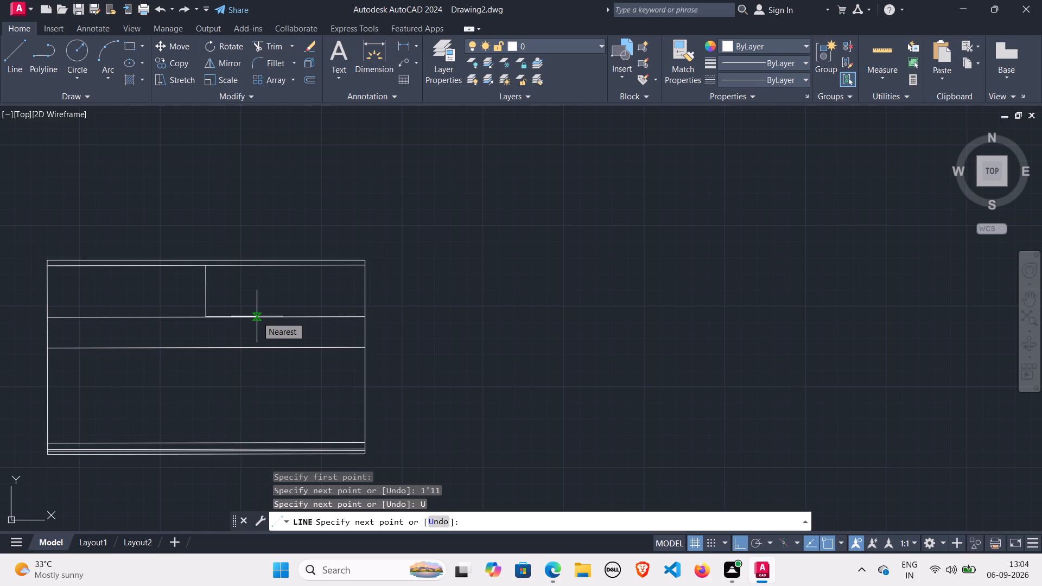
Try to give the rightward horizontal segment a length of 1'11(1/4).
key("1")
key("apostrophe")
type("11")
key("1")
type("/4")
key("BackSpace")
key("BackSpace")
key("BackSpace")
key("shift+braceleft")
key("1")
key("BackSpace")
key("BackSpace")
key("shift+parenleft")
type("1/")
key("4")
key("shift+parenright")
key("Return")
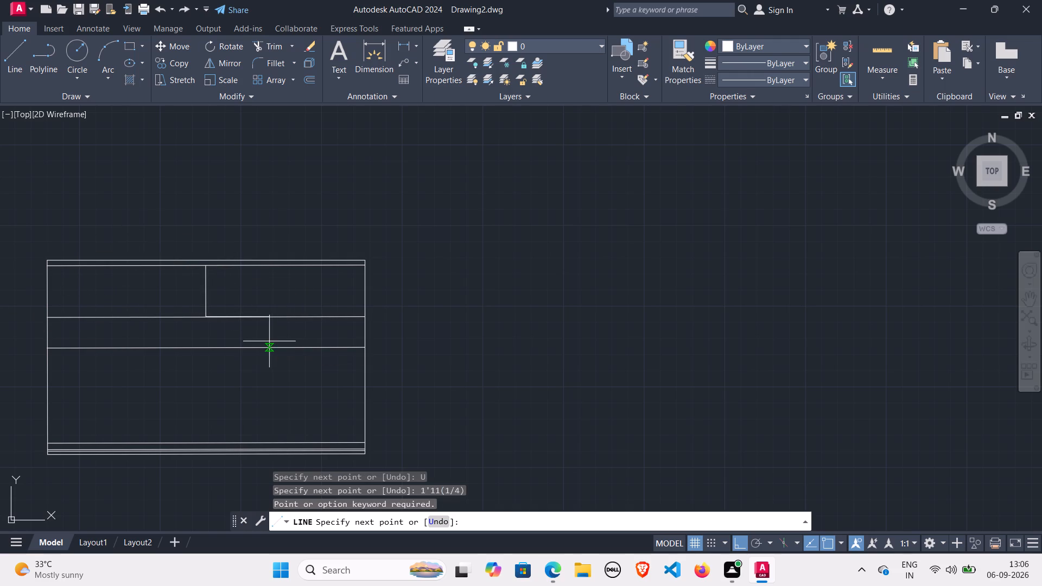
Draw a horizontal segment 1'11.25" long rightward from the central vertical line's lower endpoint, along the upper band's bottom line.
scroll(285, 320, "up", 1)
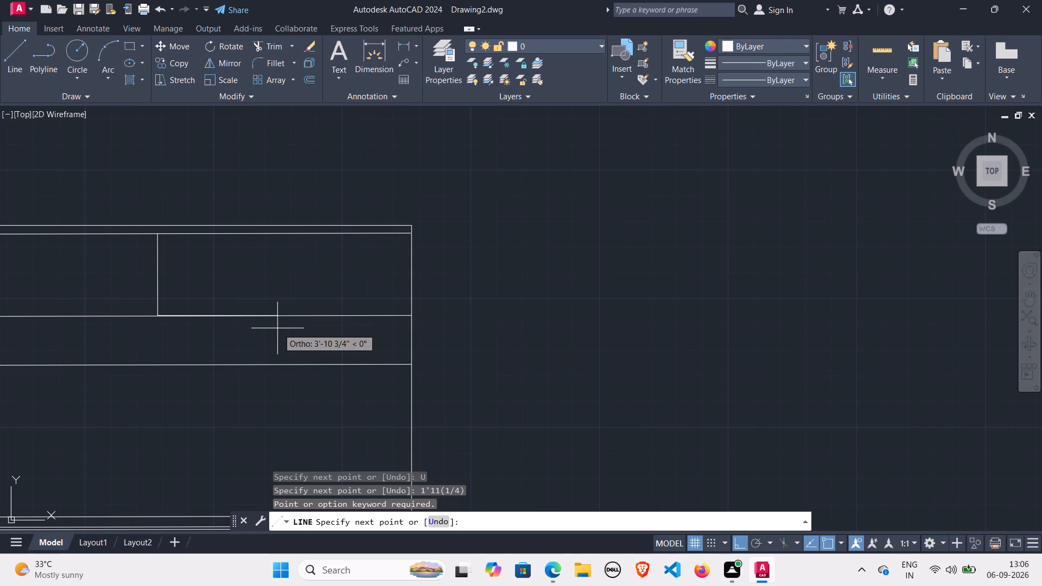
key("1")
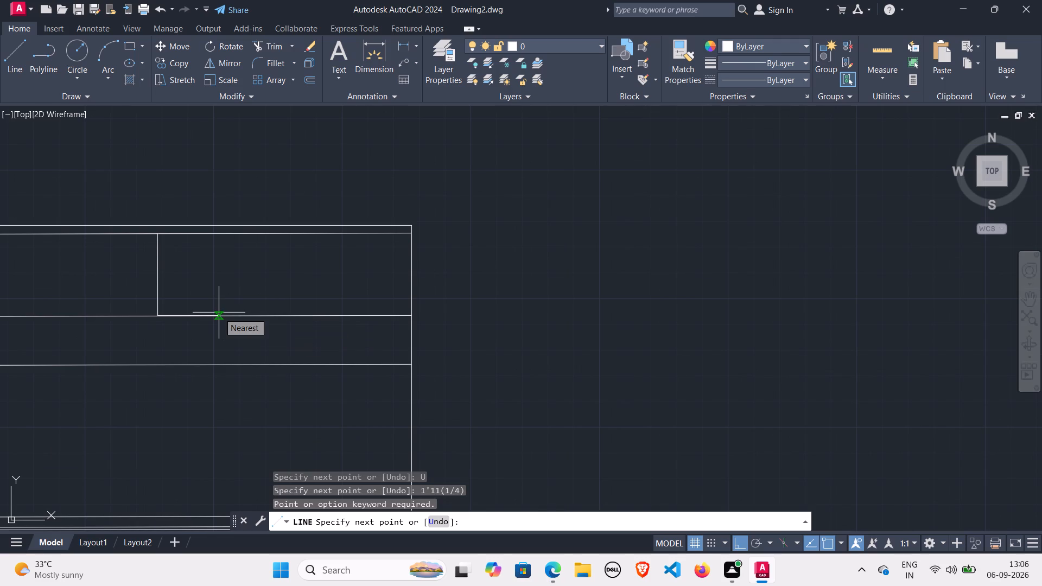
key("apostrophe")
type("11")
key("period")
type("25")
key("Return")
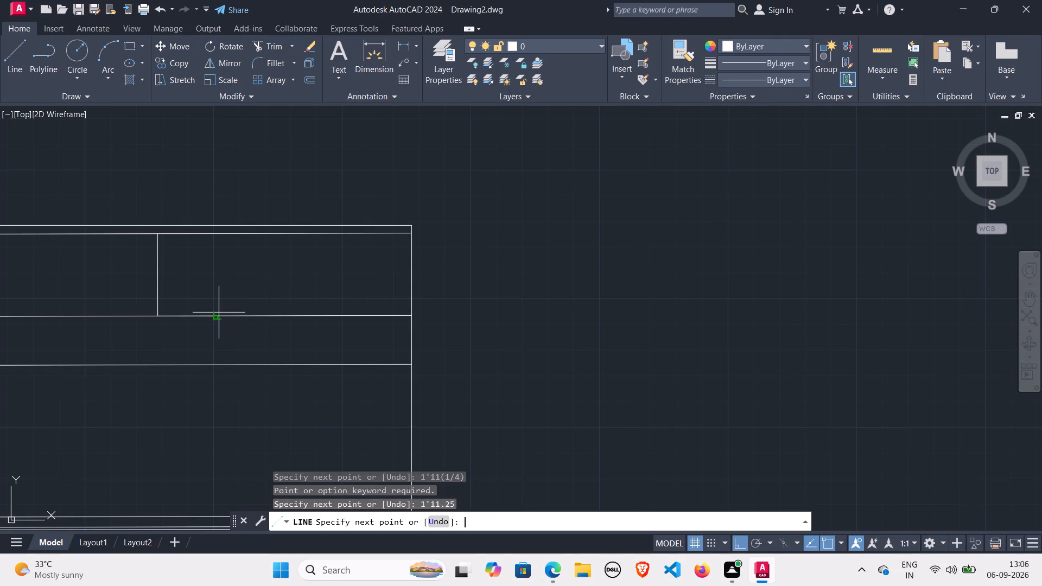
scroll(244, 298, "up", 1)
scroll(187, 302, "up", 1)
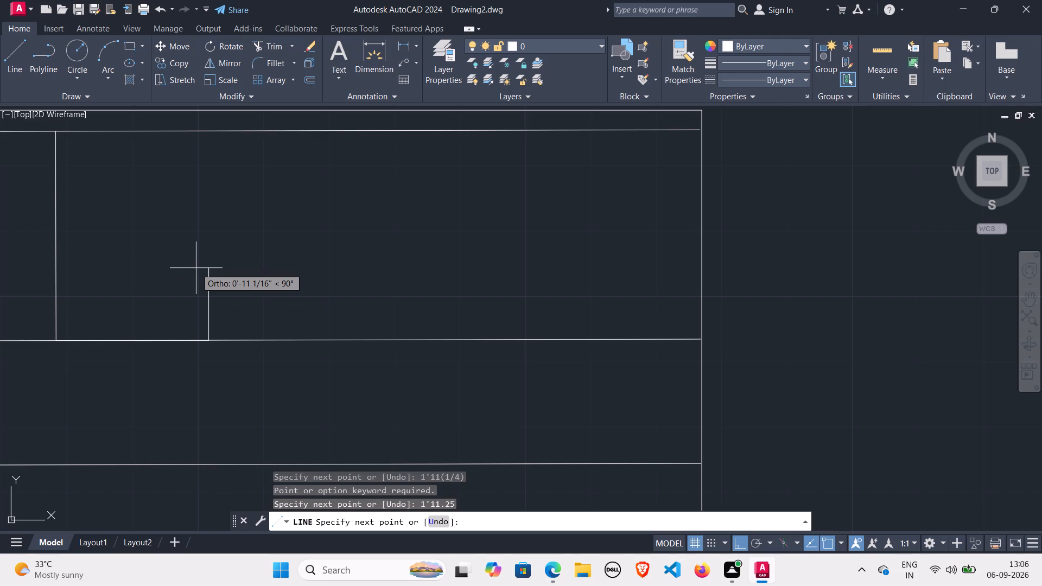
Draw a vertical segment from the end of the 1'11.25" horizontal segment up to the upper band's top line.
scroll(236, 142, "down", 2)
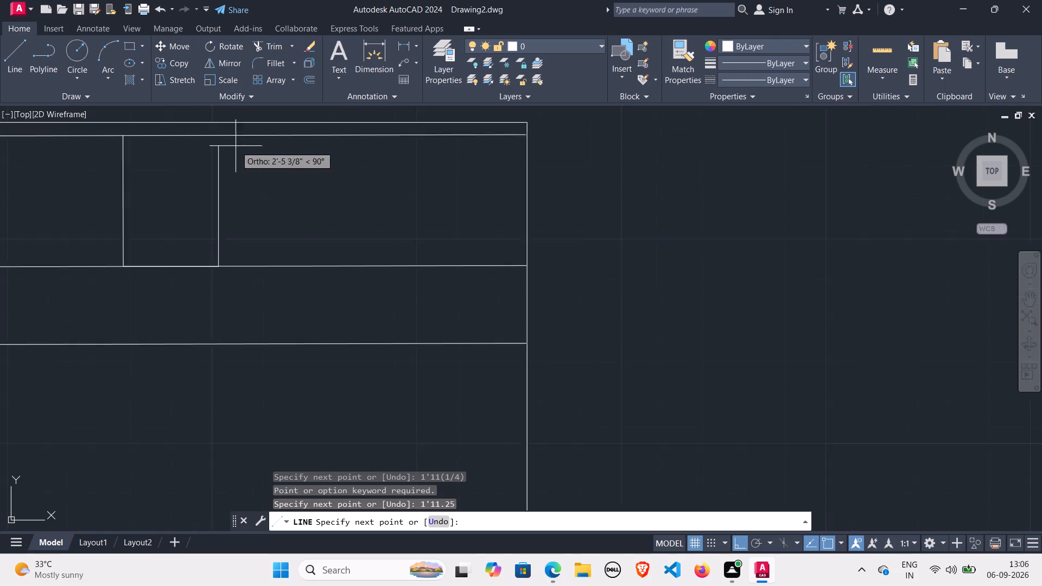
scroll(243, 344, "down", 1)
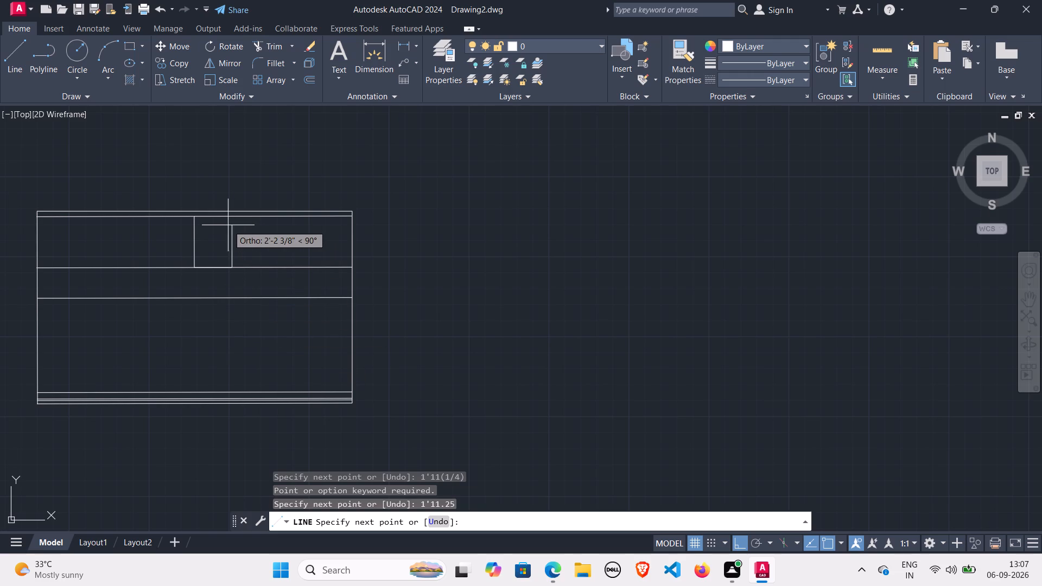
scroll(226, 225, "up", 2)
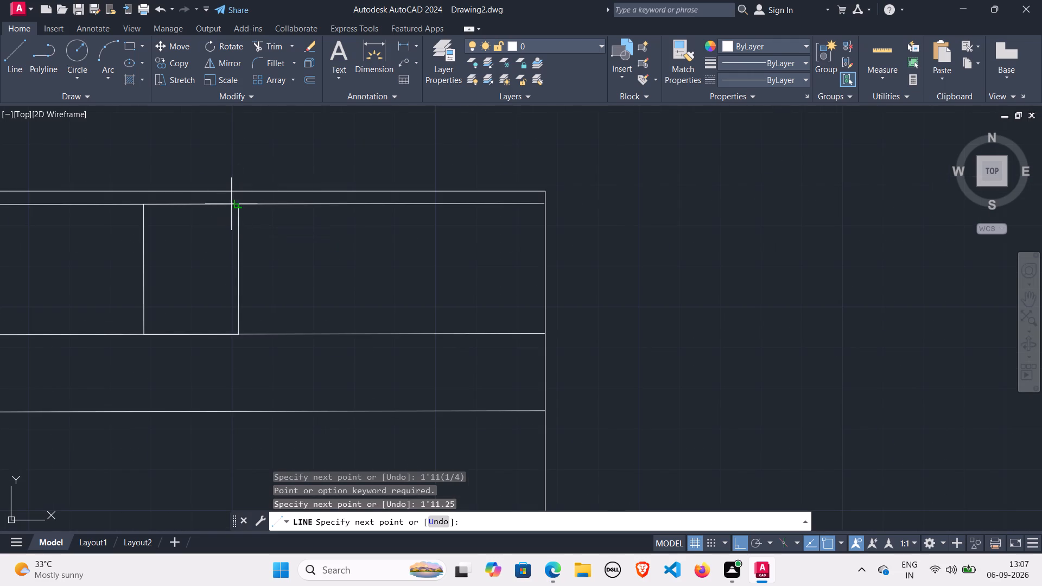
left_click(236, 202)
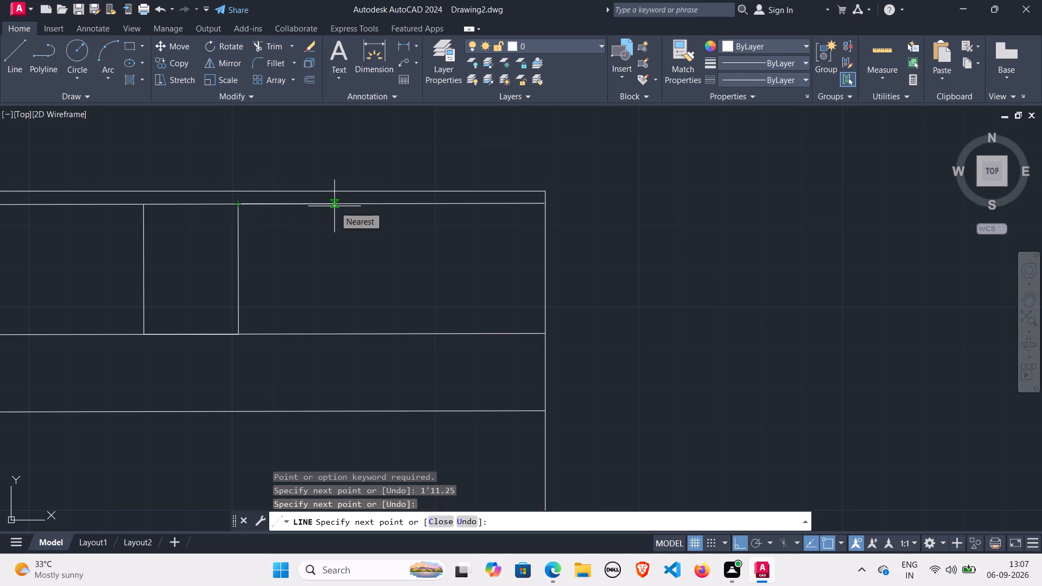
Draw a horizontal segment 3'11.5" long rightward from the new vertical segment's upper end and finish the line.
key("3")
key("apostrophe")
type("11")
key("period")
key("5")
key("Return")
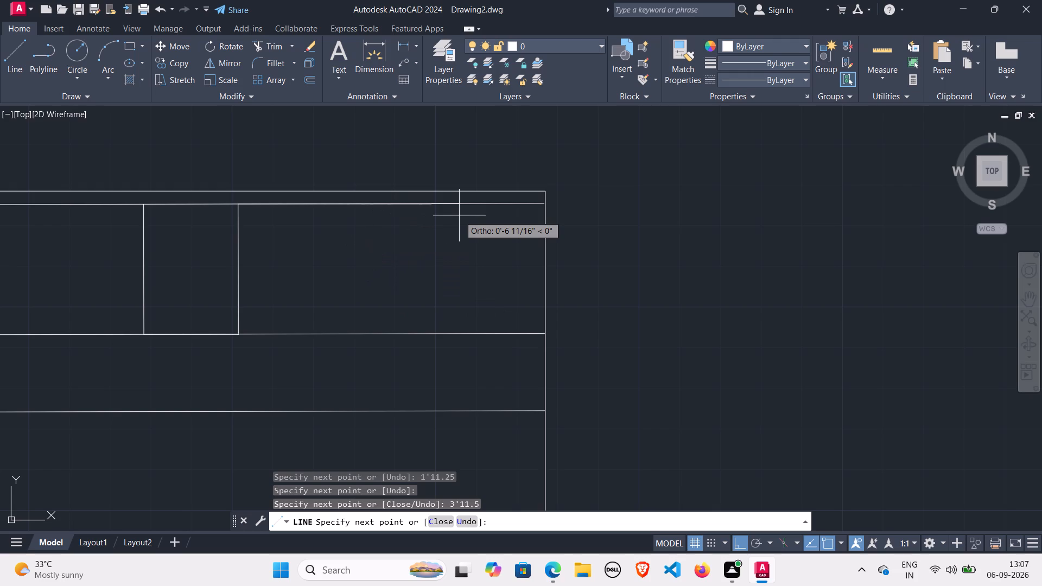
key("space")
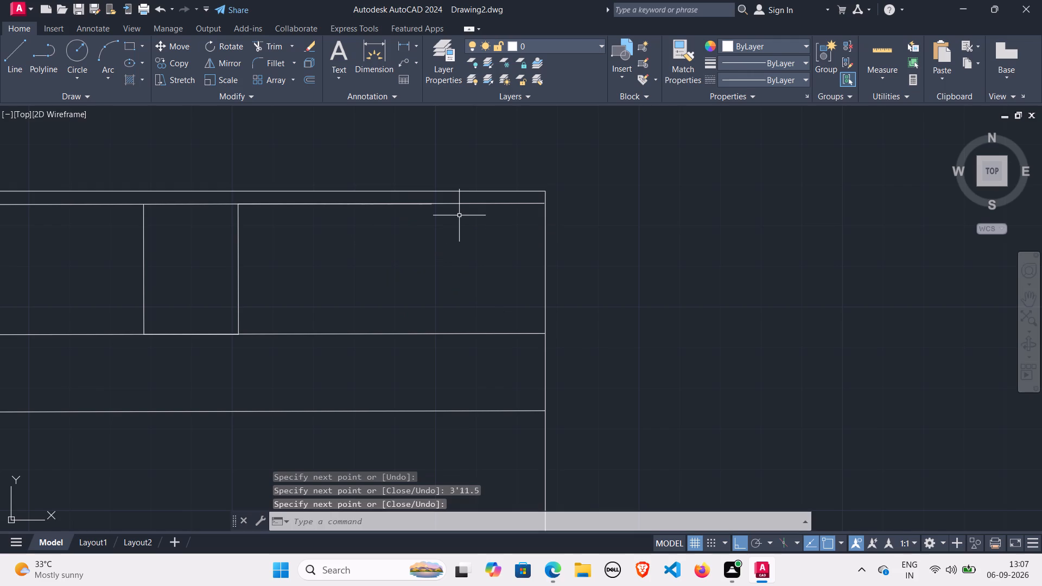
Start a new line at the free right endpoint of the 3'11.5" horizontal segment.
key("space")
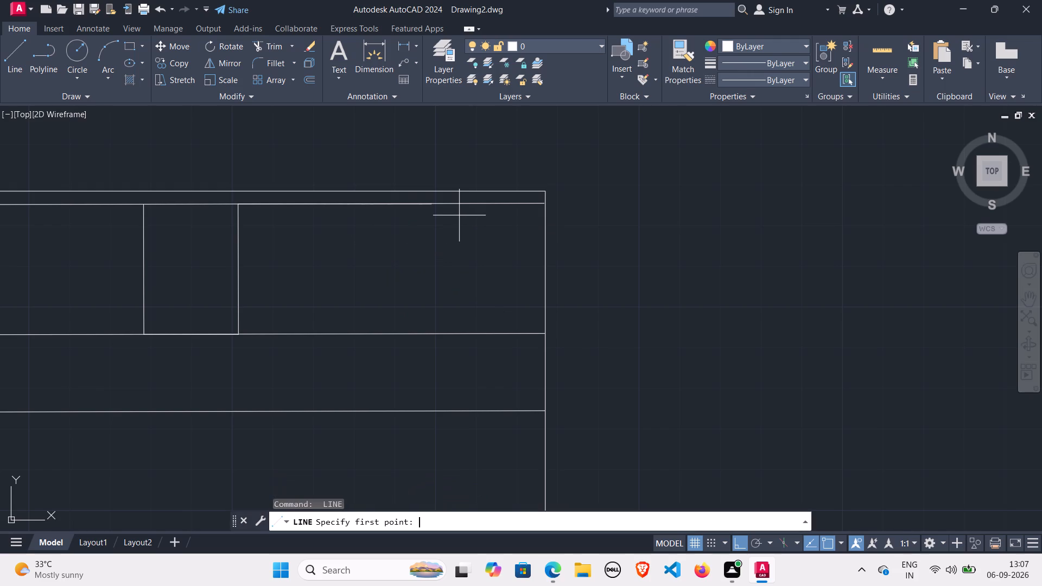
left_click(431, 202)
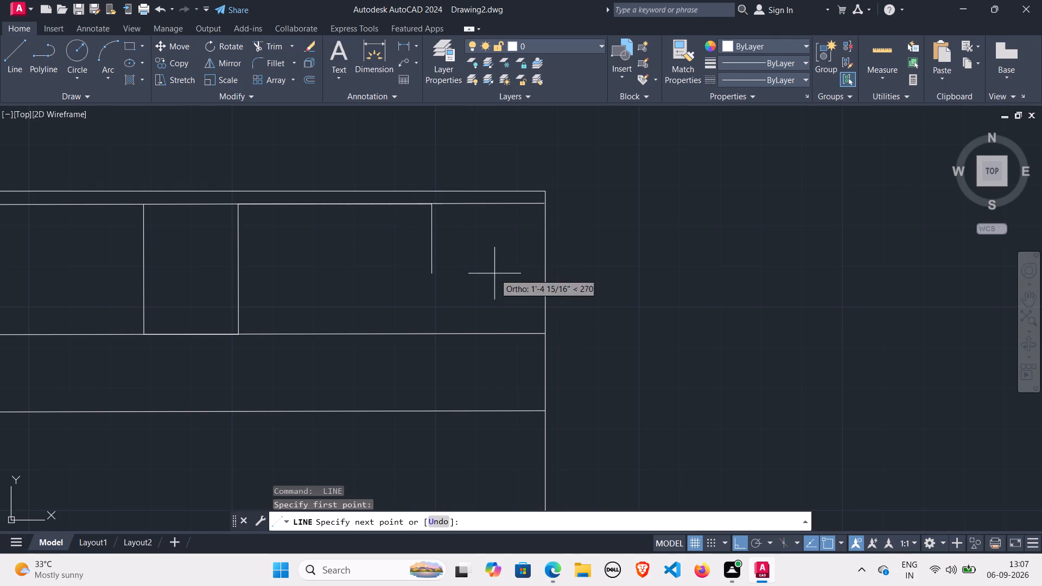
Examine how both ends of the 3'11.5" segment align with the upper band's top line.
scroll(454, 315, "up", 1)
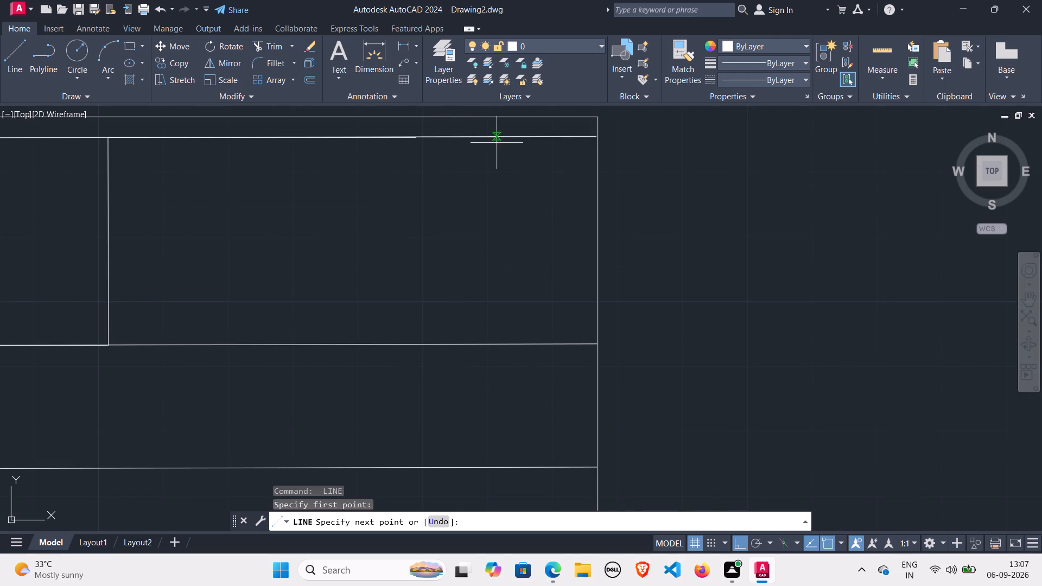
scroll(442, 143, "up", 1)
scroll(361, 154, "up", 1)
middle_click_drag(361, 154, 548, 316)
scroll(384, 323, "down", 2)
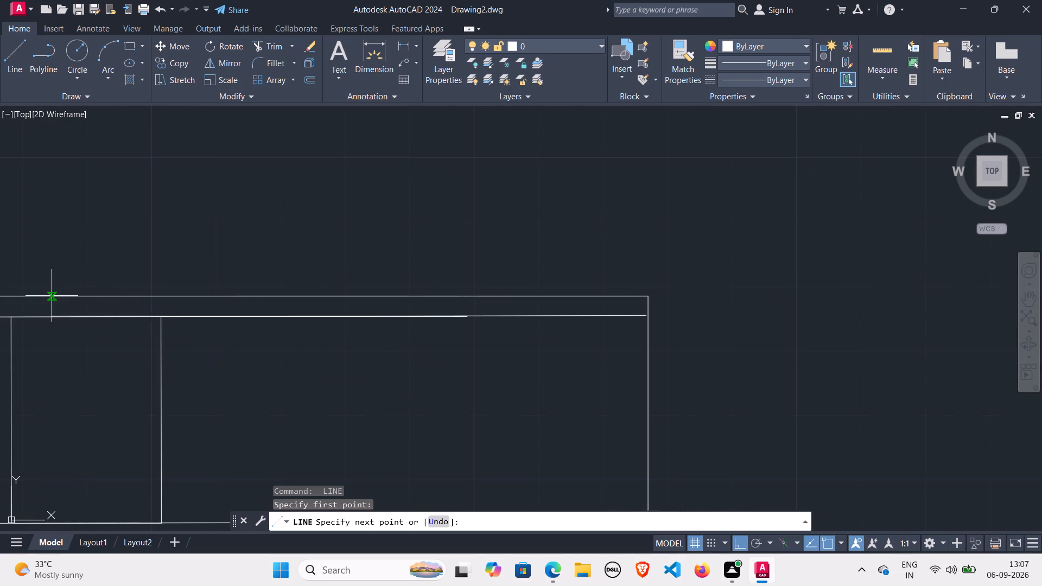
scroll(70, 311, "up", 3)
scroll(194, 350, "up", 3)
scroll(382, 318, "down", 1)
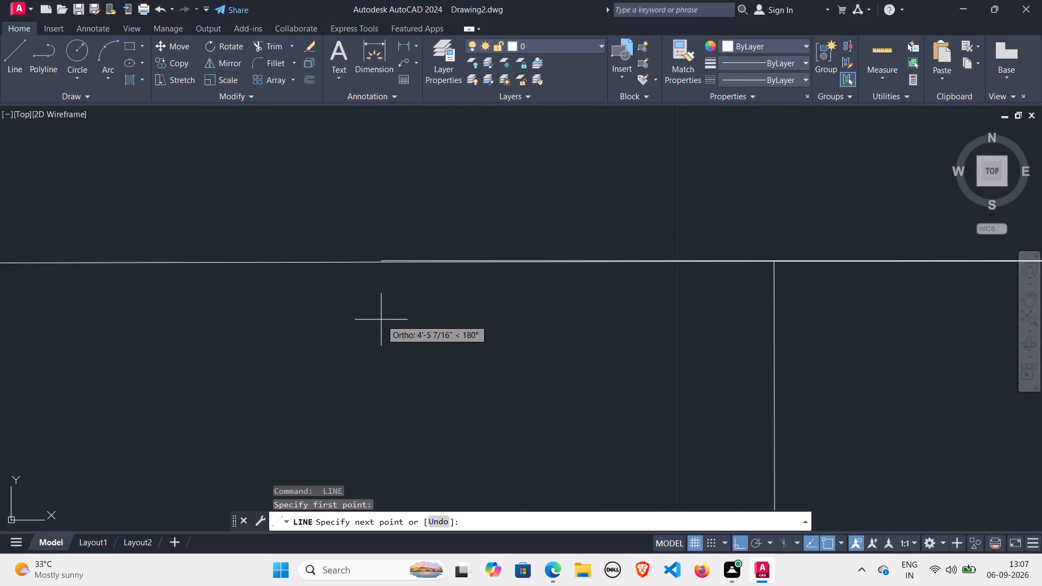
scroll(689, 292, "up", 1)
middle_click_drag(660, 298, 383, 305)
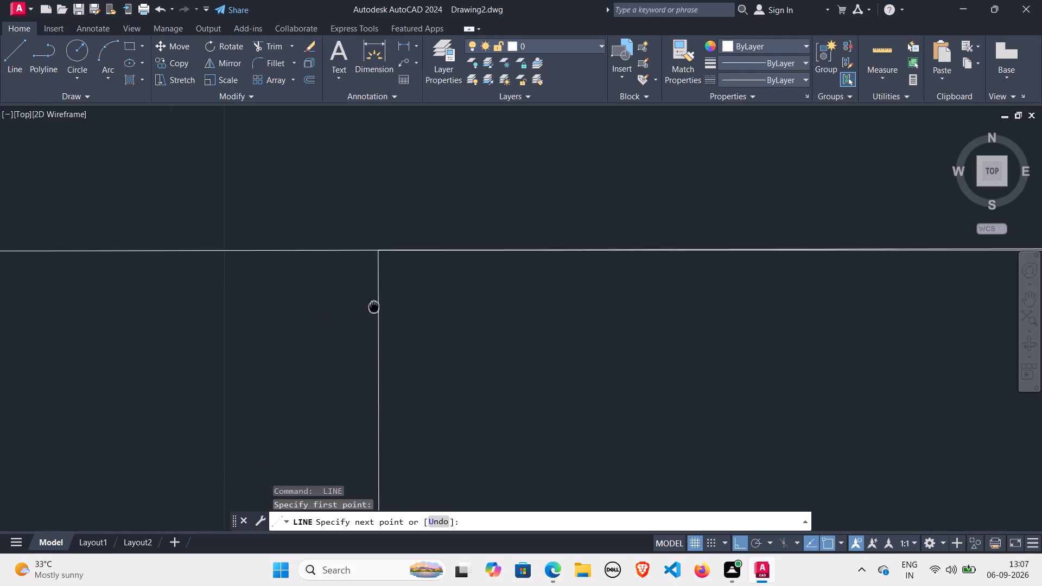
middle_click_drag(383, 305, 392, 305)
scroll(421, 258, "up", 4)
scroll(319, 229, "up", 1)
scroll(315, 229, "down", 6)
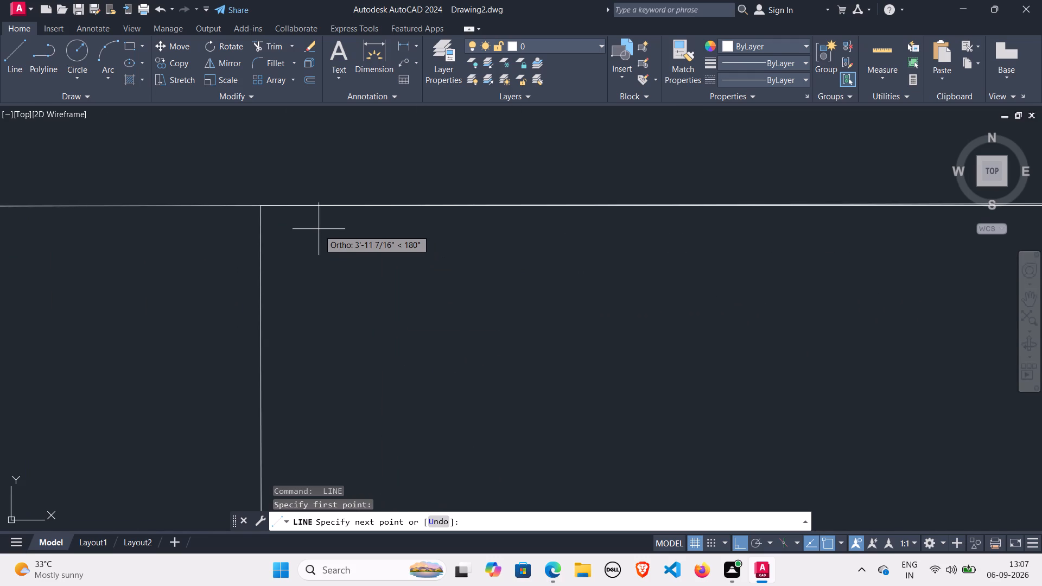
scroll(28, 260, "down", 3)
scroll(153, 232, "down", 3)
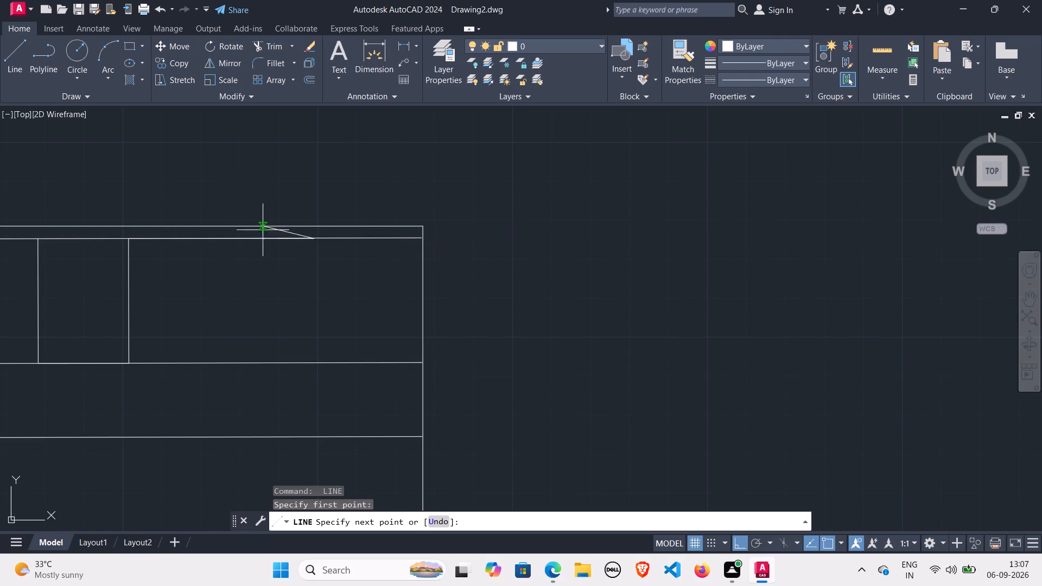
scroll(266, 234, "up", 2)
scroll(406, 236, "up", 1)
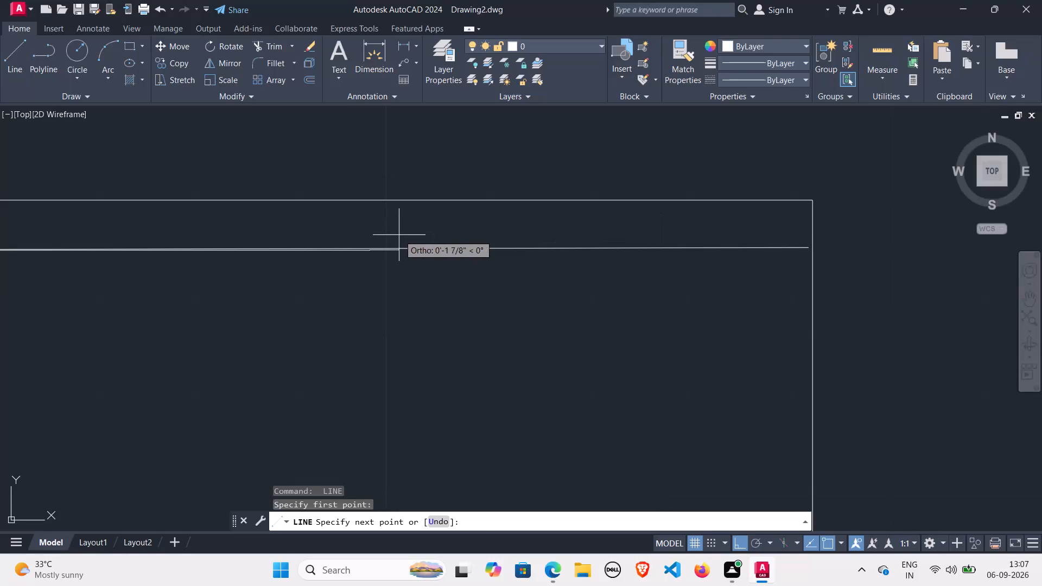
scroll(399, 235, "up", 1)
scroll(320, 266, "up", 1)
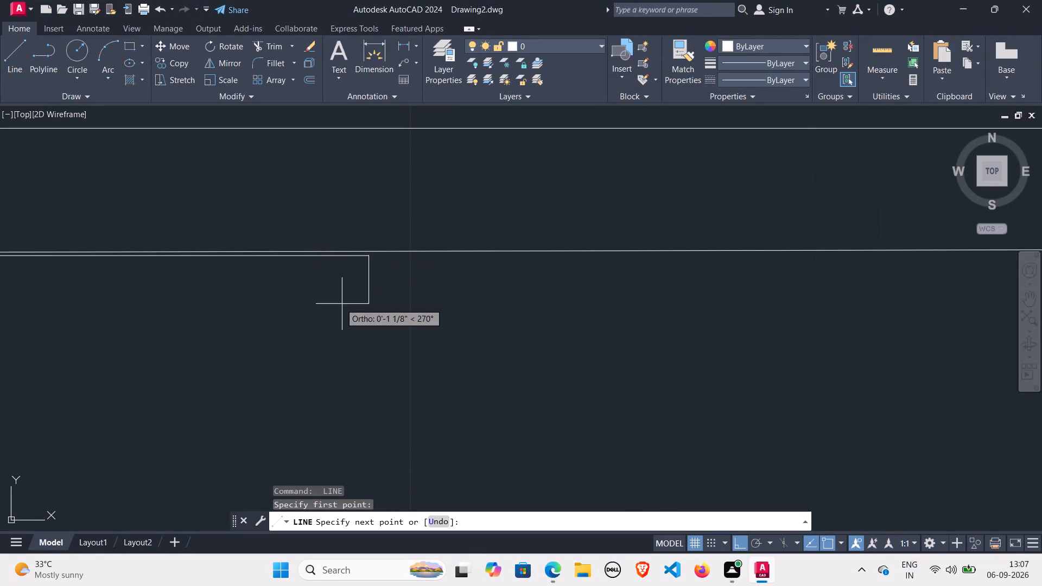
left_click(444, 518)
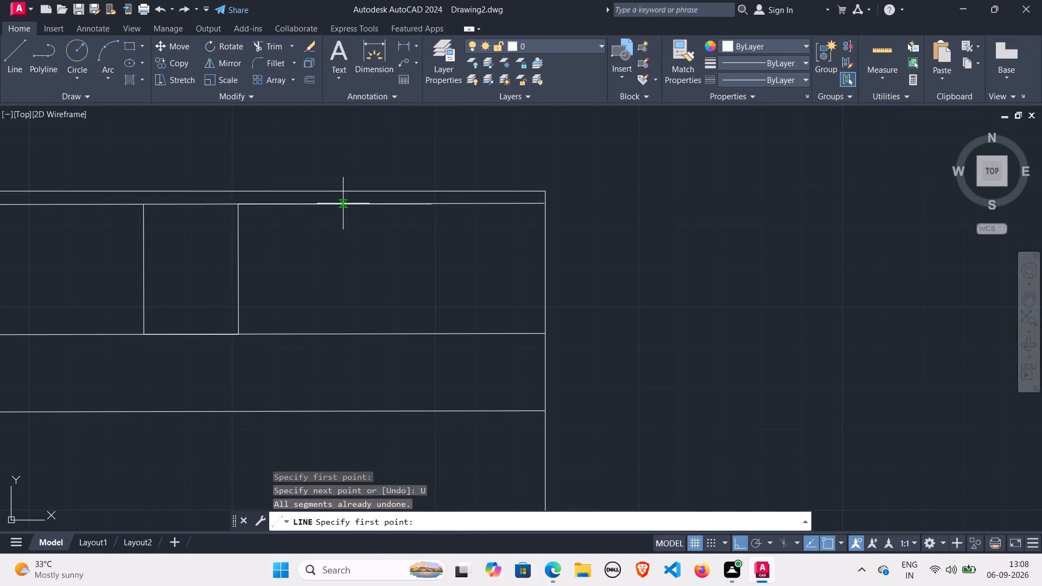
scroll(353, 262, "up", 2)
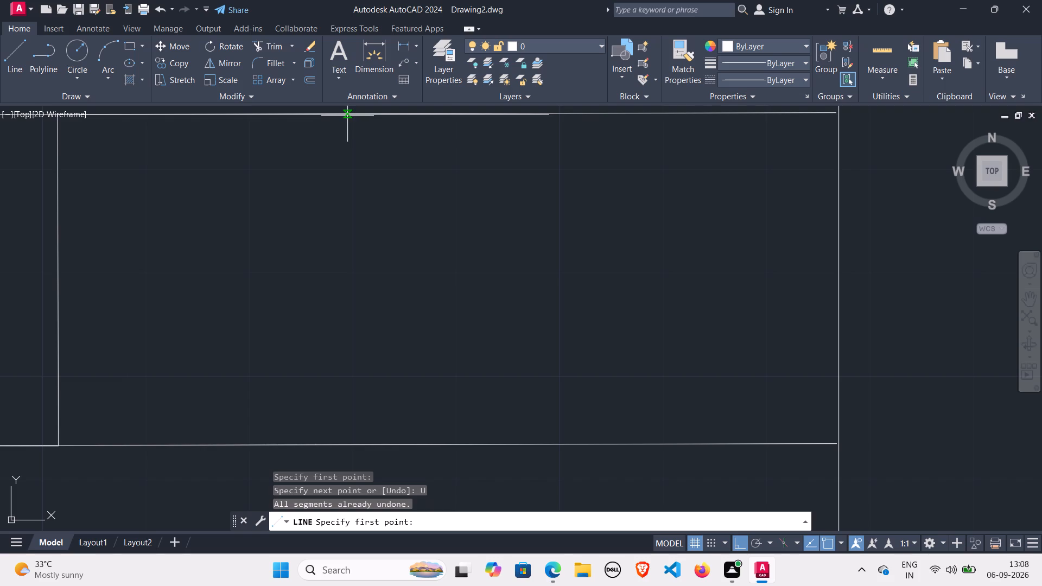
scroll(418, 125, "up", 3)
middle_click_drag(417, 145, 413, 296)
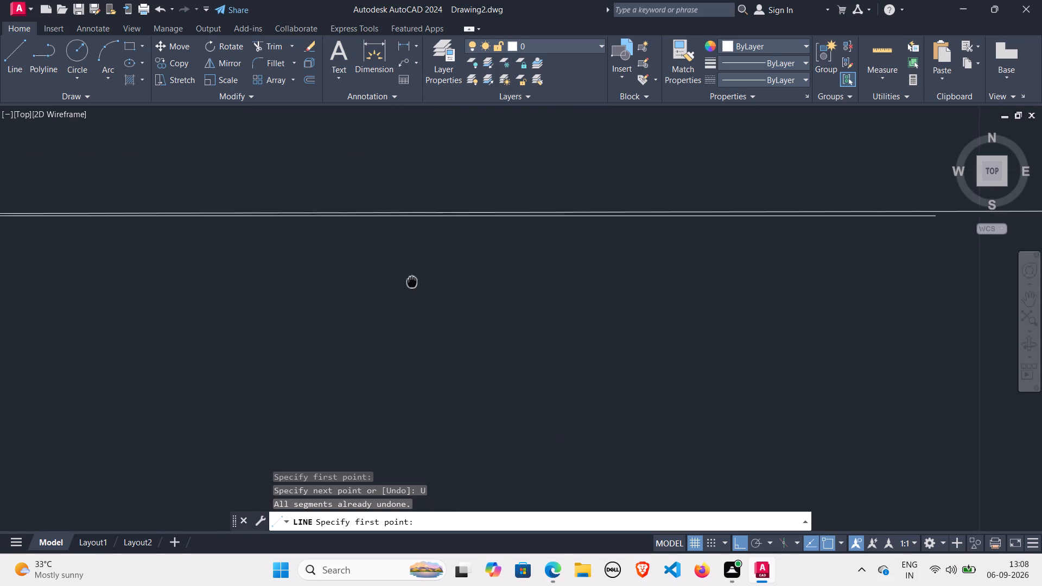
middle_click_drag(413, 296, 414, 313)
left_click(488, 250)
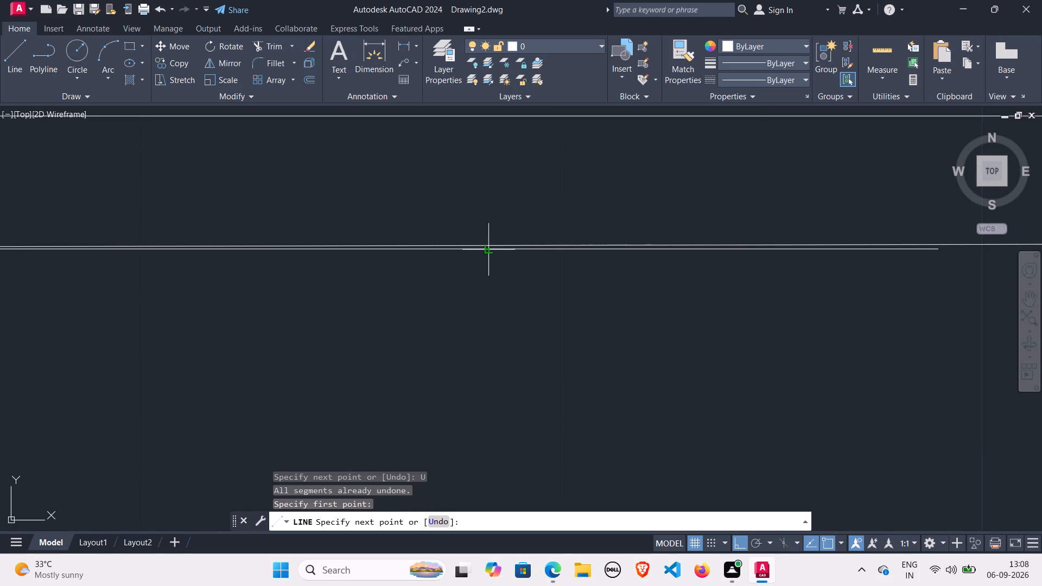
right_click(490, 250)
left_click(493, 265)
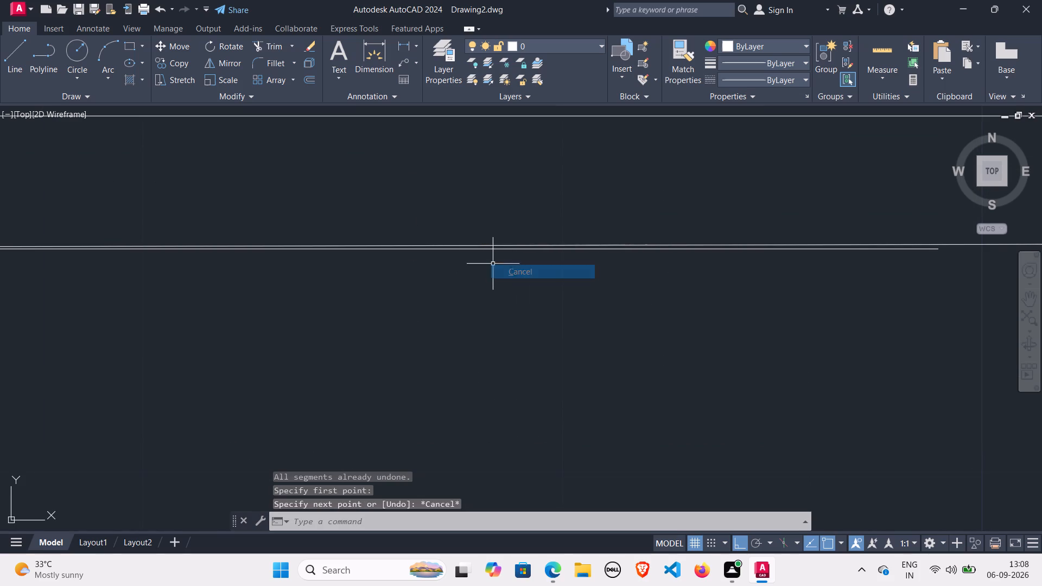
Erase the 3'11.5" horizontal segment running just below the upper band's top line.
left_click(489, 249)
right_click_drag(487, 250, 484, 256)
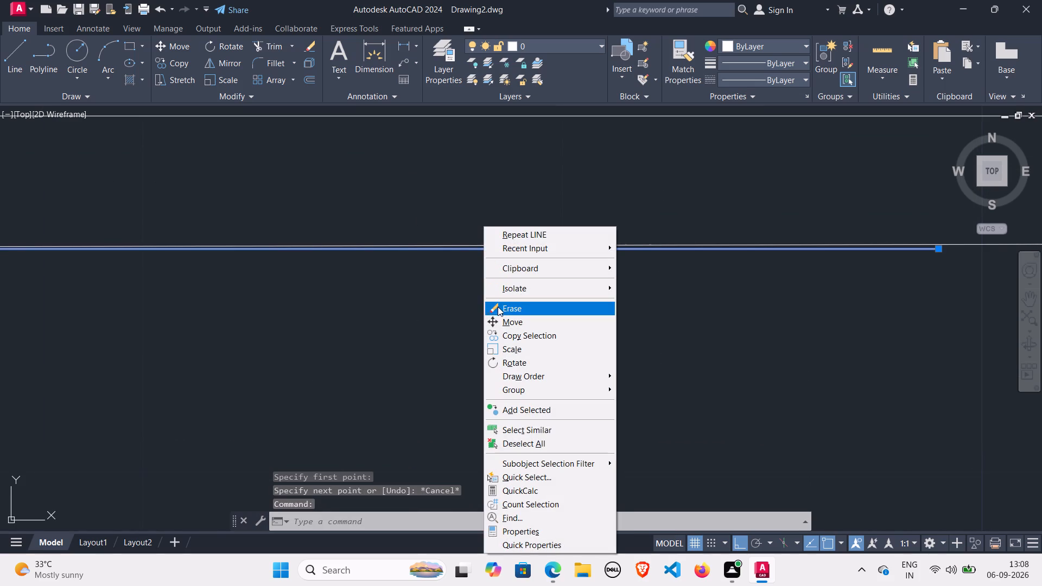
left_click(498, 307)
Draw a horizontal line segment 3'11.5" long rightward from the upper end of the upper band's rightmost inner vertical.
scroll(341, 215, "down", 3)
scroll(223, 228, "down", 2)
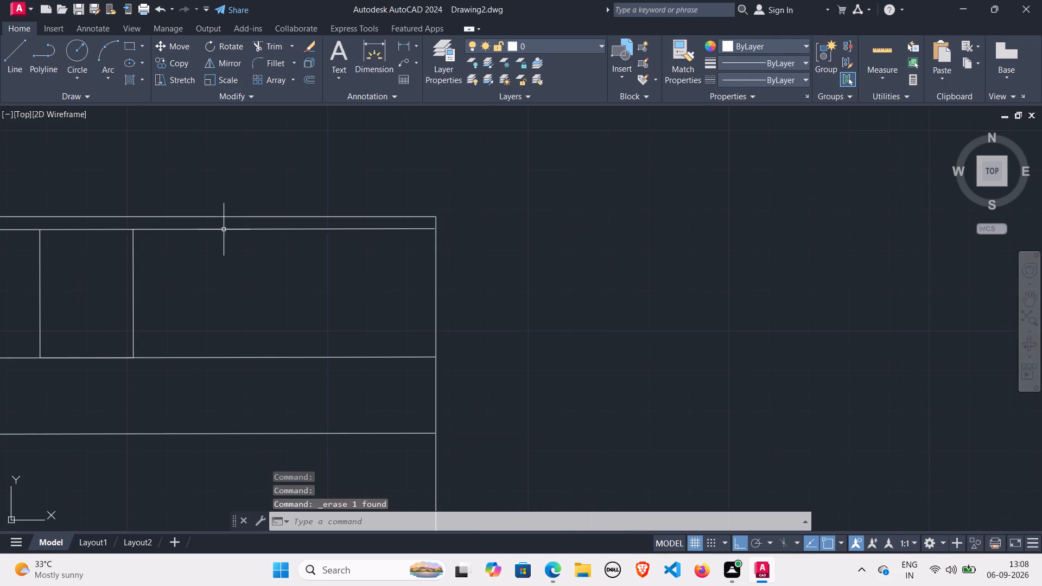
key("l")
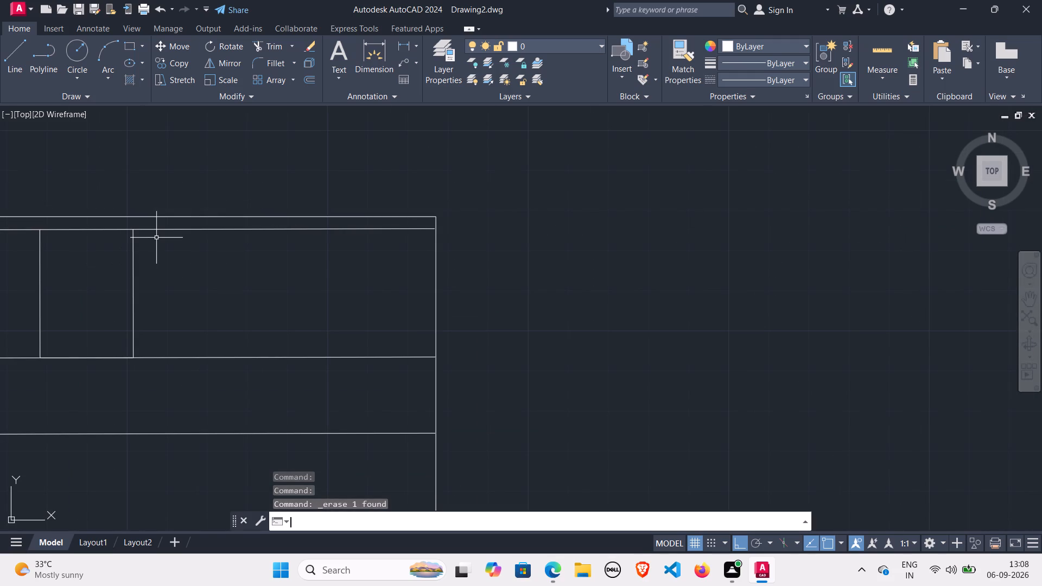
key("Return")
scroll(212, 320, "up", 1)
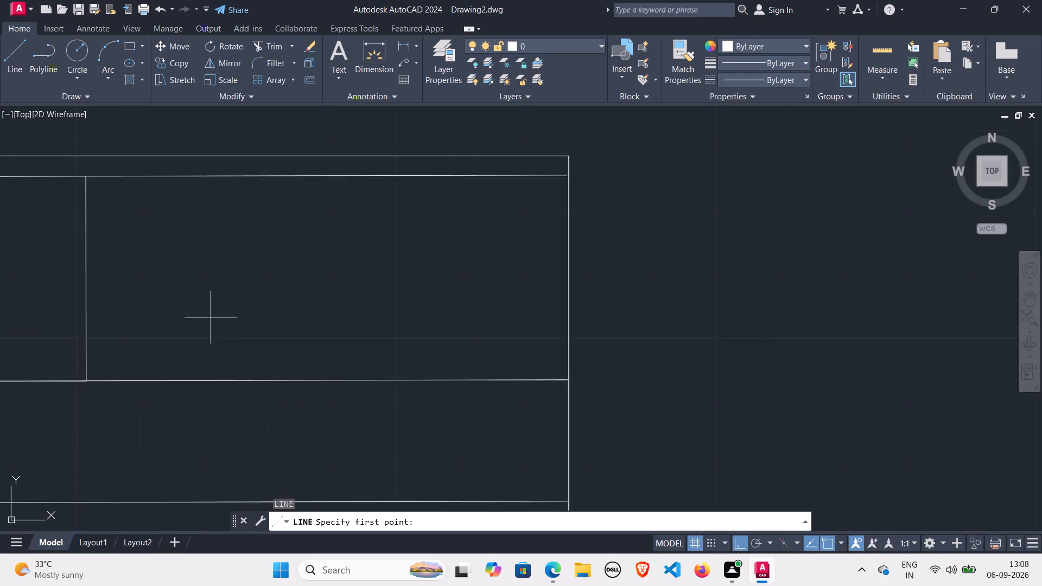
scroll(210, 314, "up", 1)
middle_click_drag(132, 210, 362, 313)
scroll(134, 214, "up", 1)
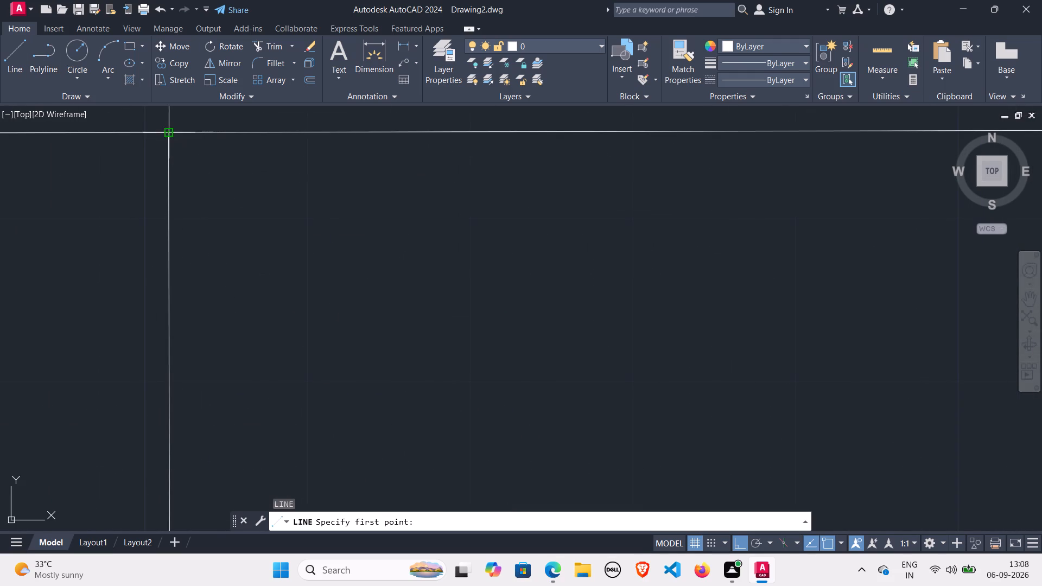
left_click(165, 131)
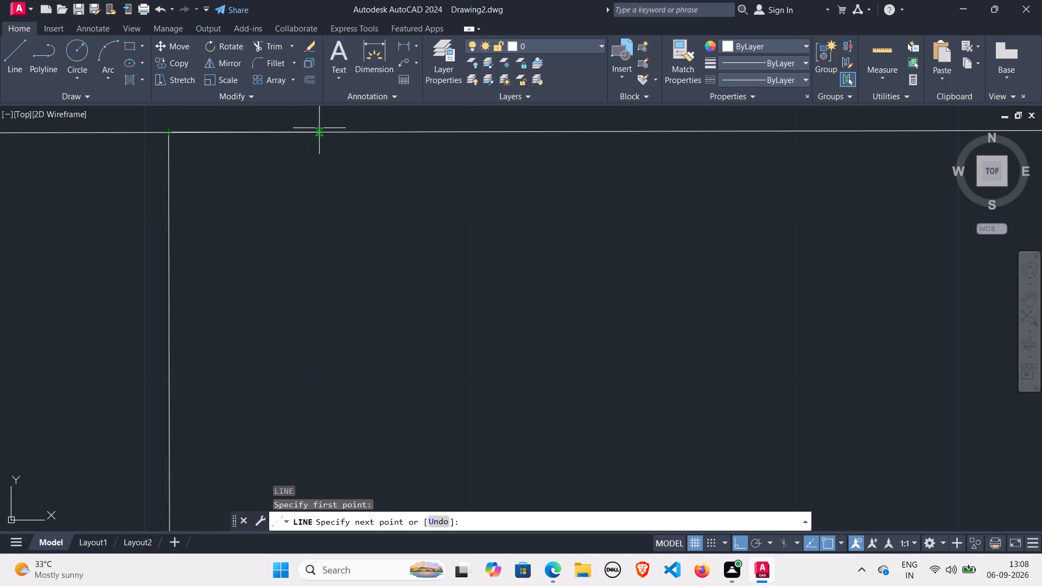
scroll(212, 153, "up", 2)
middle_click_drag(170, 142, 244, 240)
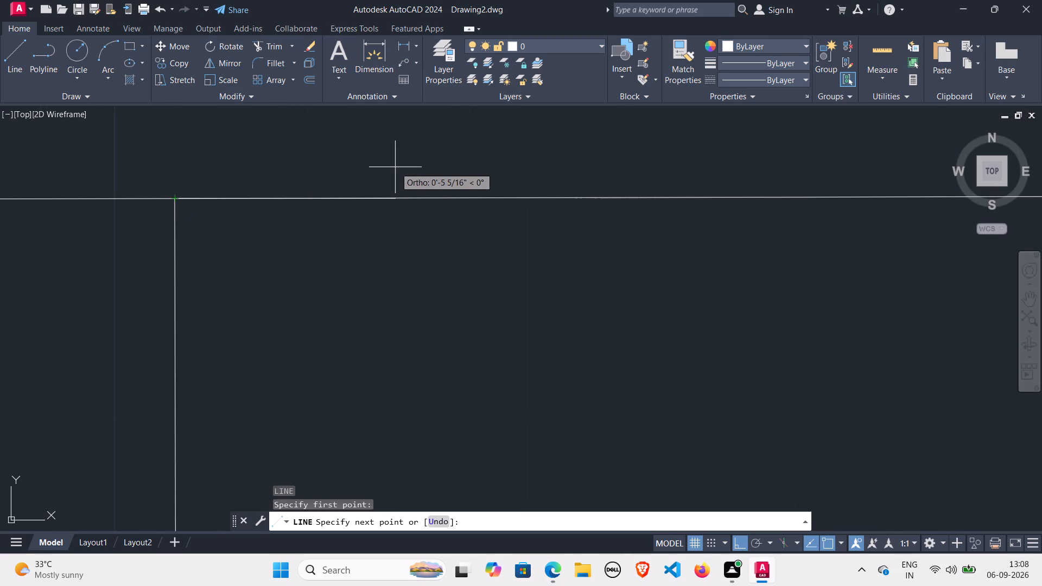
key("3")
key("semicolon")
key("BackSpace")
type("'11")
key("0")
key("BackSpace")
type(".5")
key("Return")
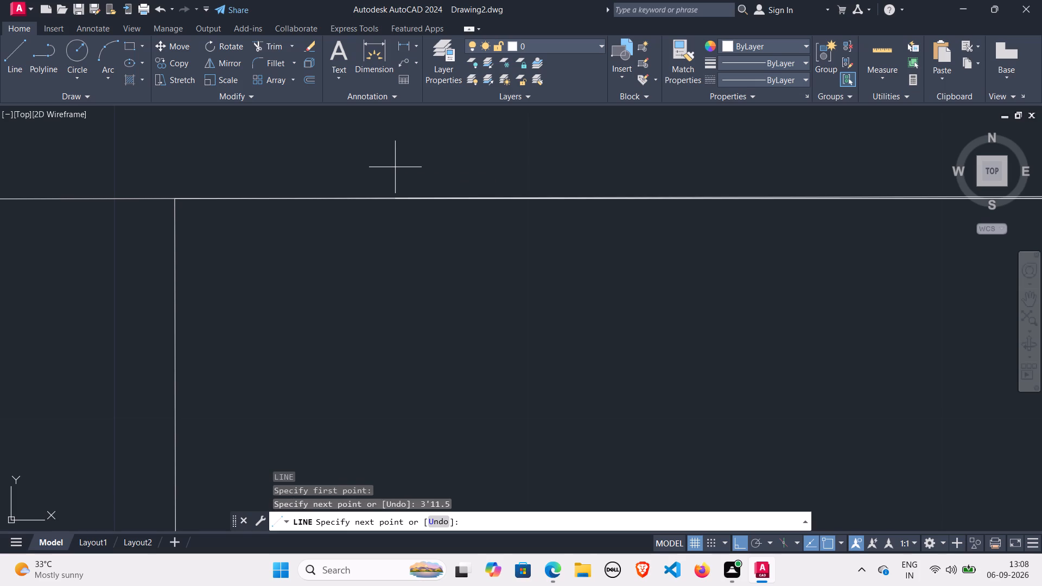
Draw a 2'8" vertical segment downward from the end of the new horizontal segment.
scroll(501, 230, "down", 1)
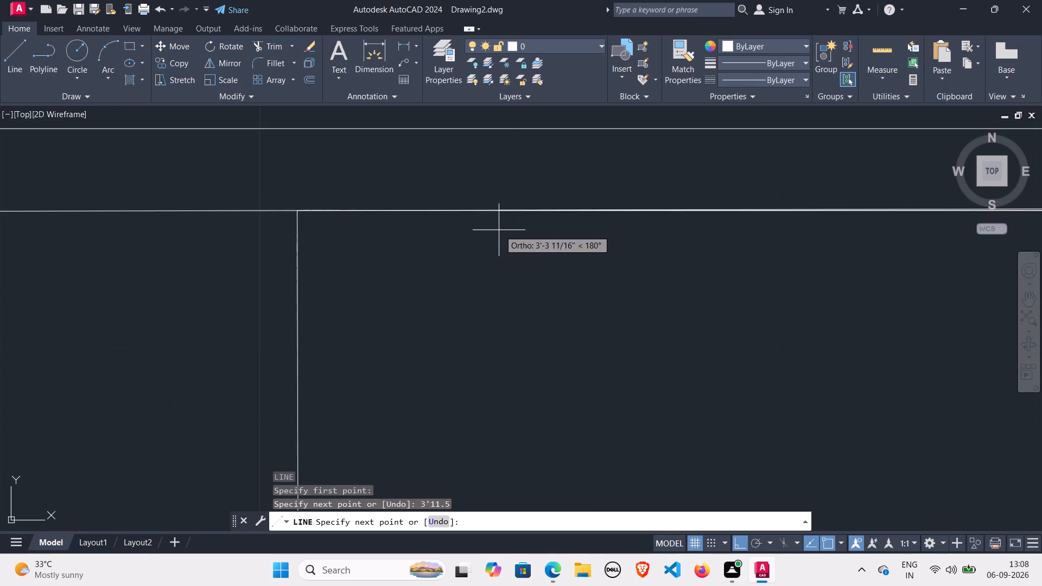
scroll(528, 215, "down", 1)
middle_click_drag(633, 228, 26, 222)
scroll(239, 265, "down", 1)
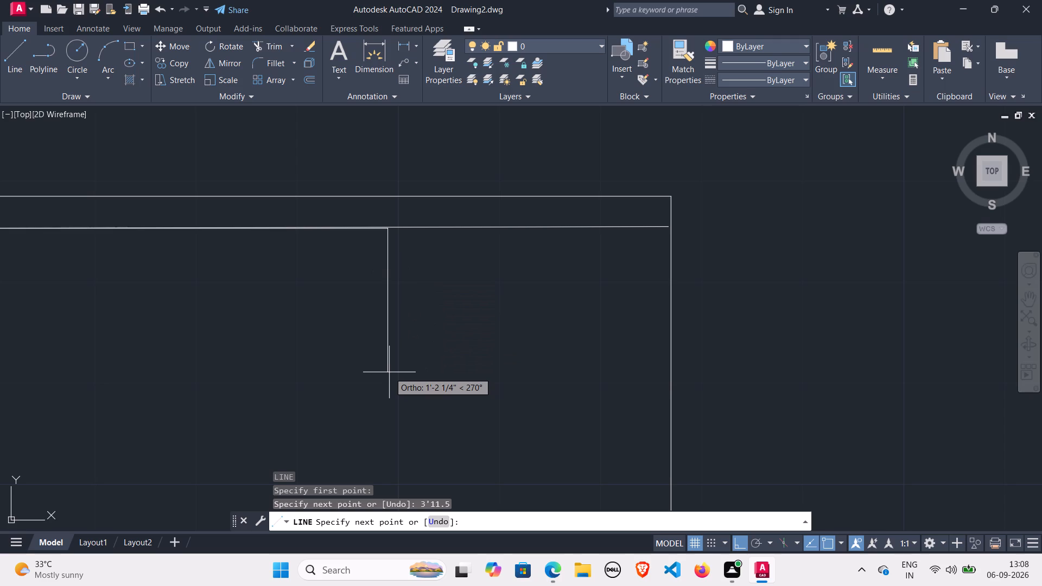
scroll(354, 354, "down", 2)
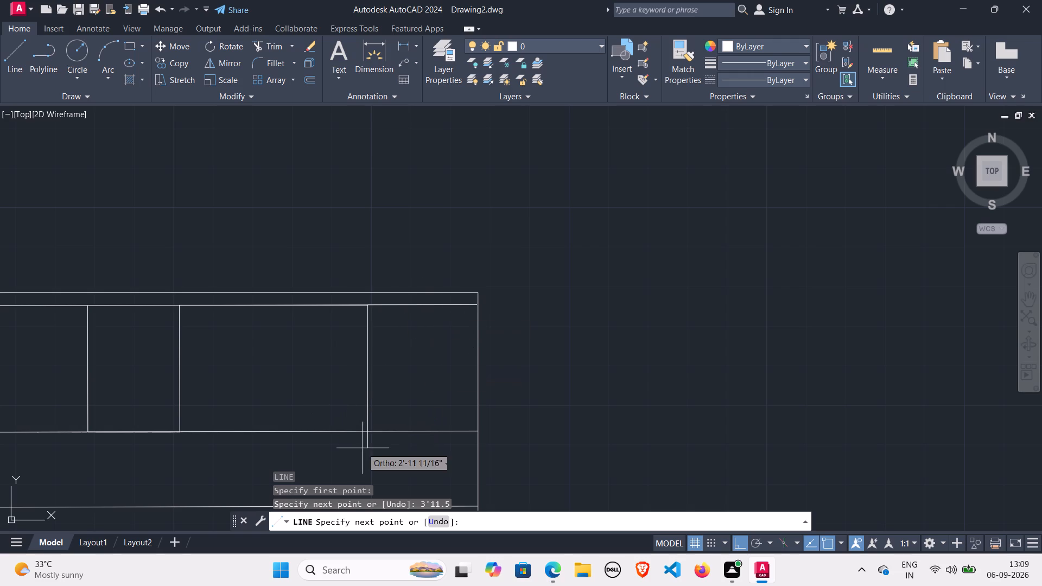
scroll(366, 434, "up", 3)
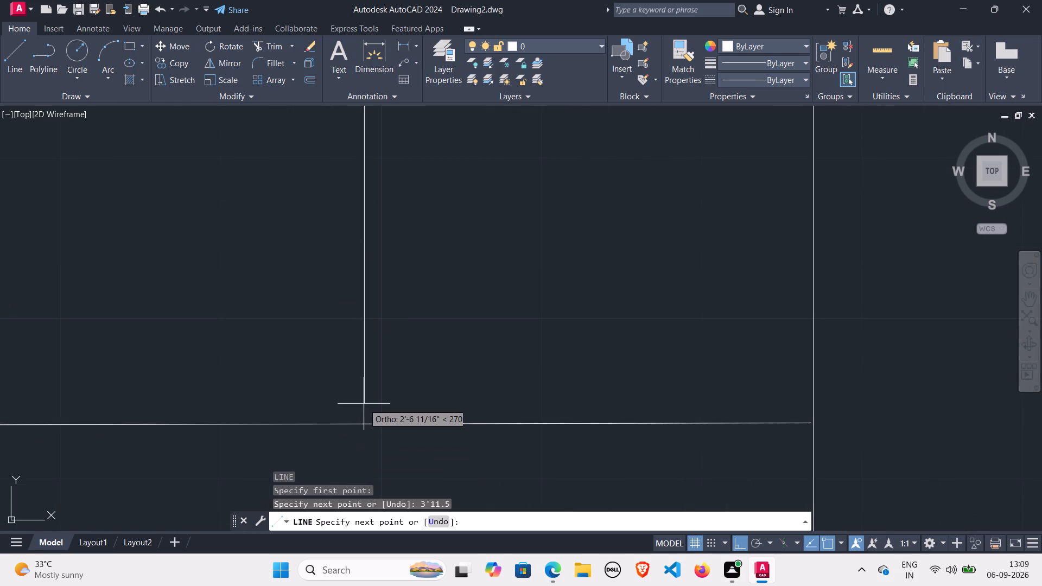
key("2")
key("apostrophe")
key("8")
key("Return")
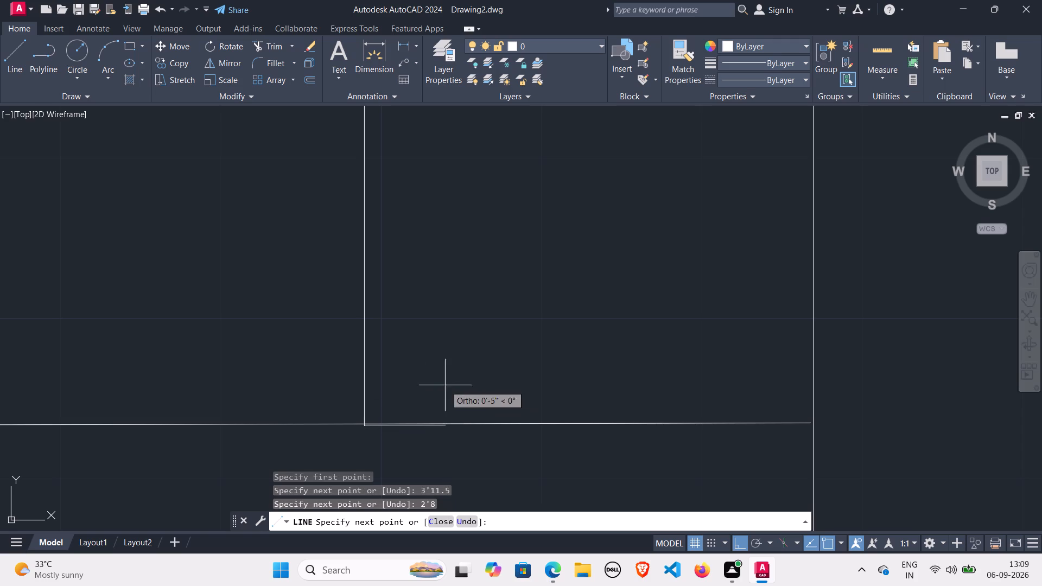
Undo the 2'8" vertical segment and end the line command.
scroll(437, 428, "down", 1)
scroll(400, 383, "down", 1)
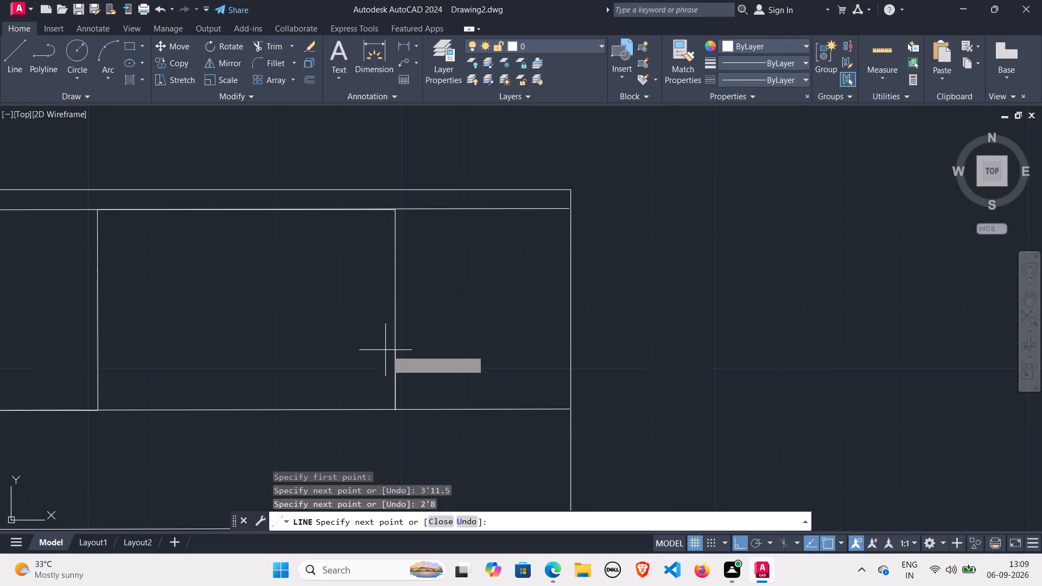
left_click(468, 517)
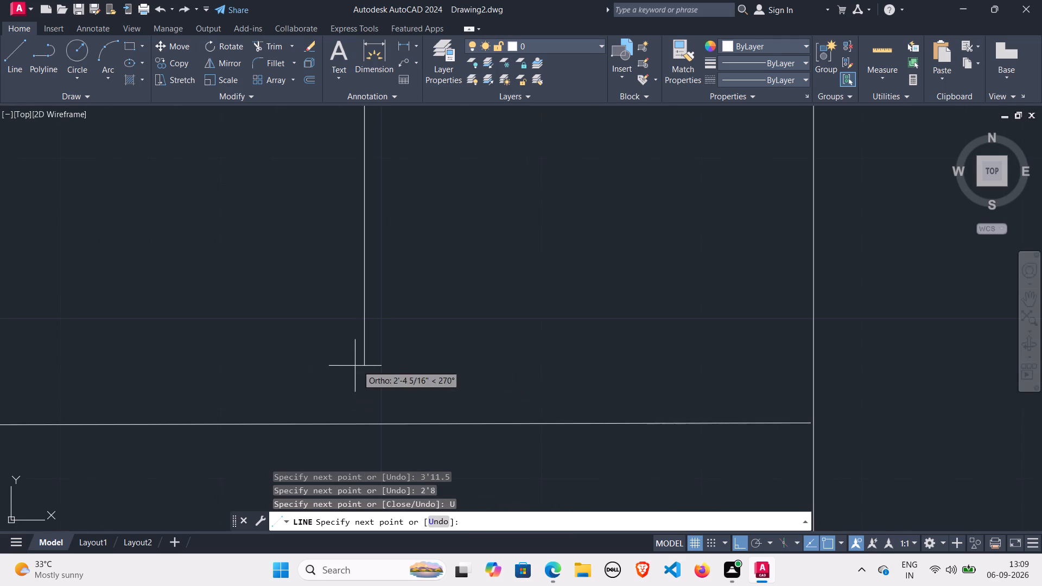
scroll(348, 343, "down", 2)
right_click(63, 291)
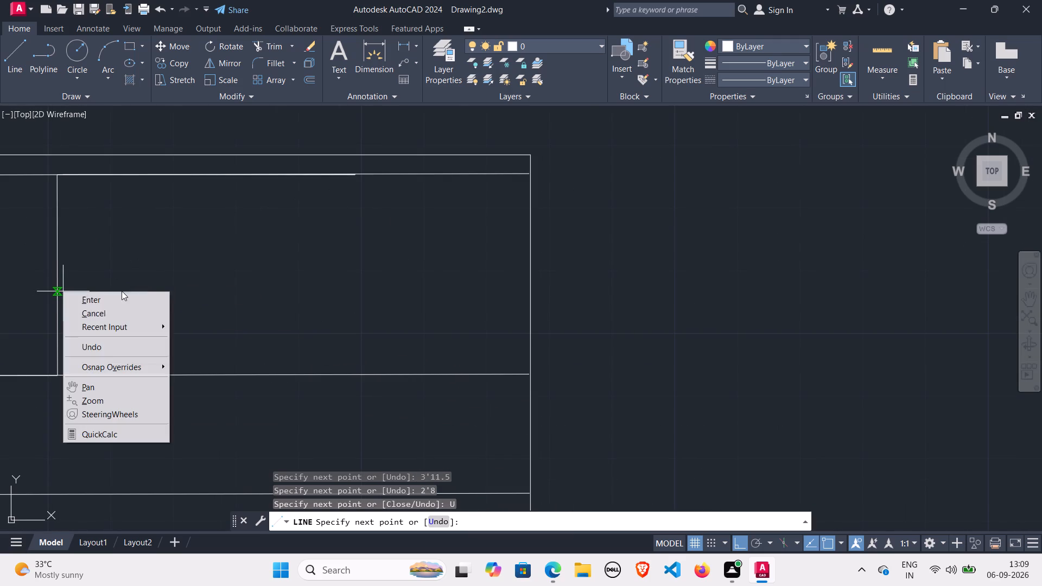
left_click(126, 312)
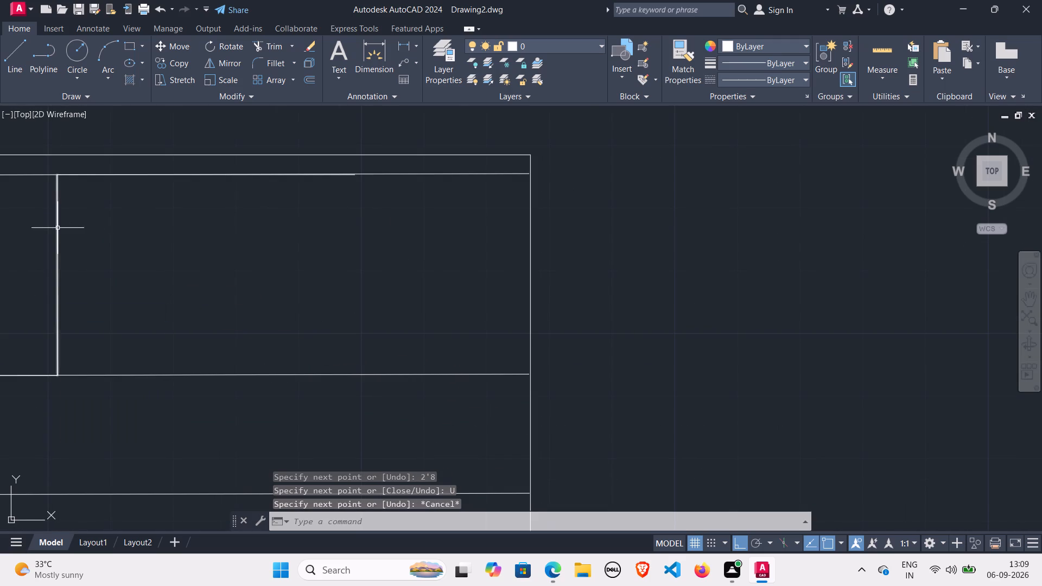
Erase the upper band's rightmost inner vertical, from which the 3'11.5" horizontal segment starts.
left_click(58, 232)
right_click(58, 232)
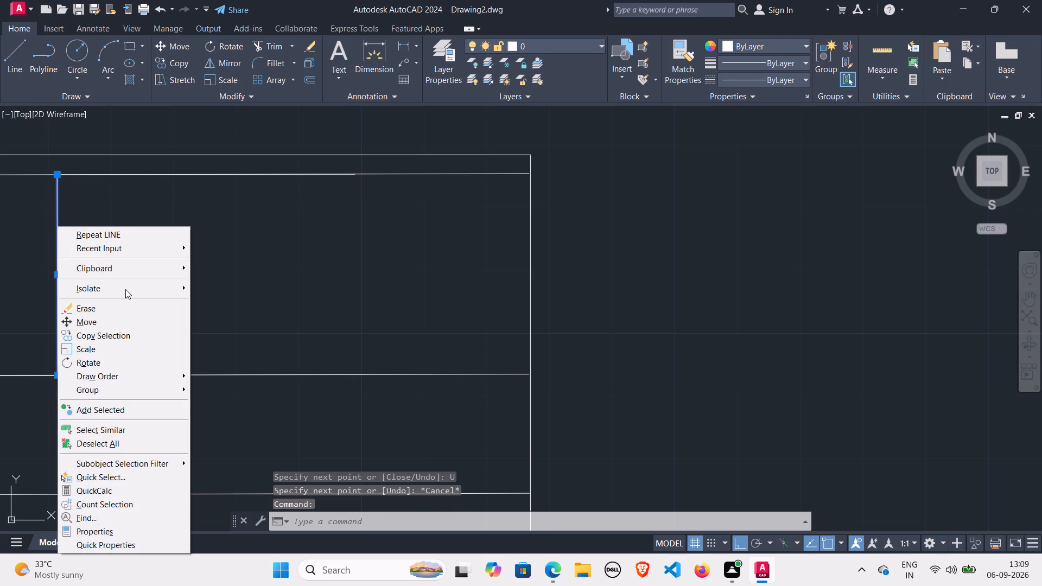
left_click(128, 311)
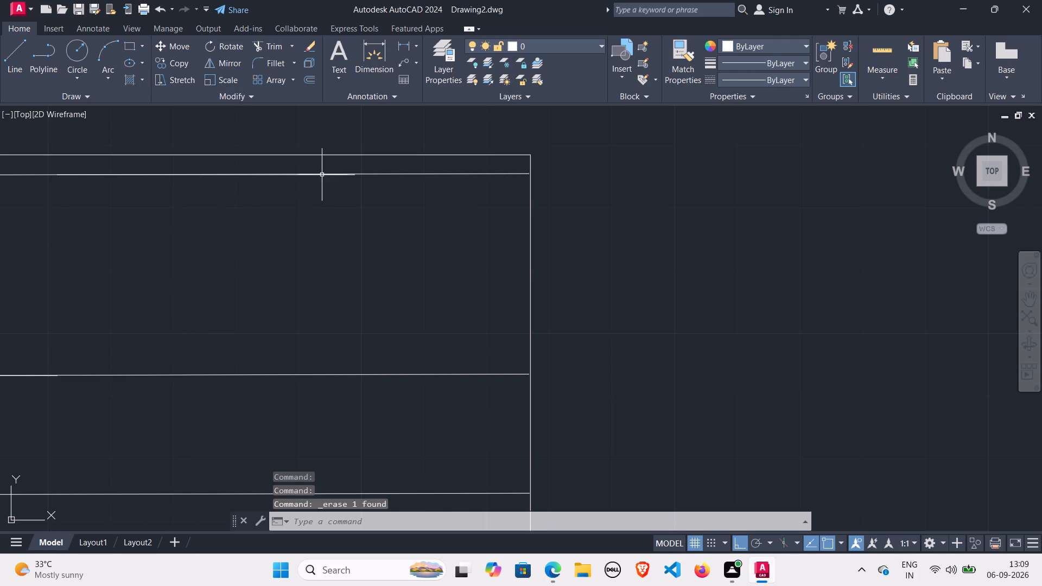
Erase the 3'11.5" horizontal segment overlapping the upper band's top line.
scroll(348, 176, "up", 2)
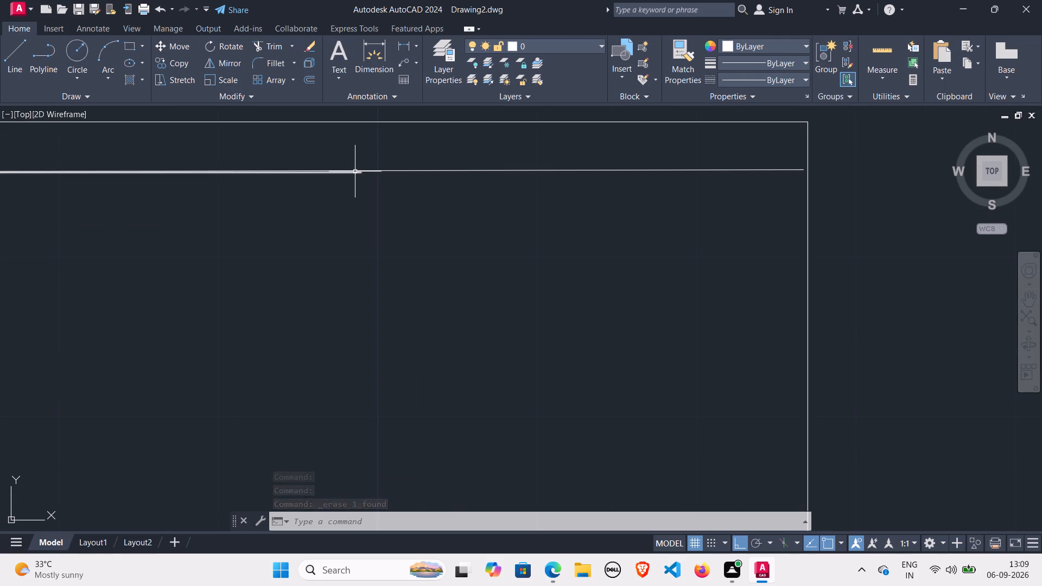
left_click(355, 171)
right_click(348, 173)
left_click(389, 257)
Inspect the overlapping lines along the upper band's bottom edge, around the free end of the short horizontal segment.
scroll(85, 258, "down", 2)
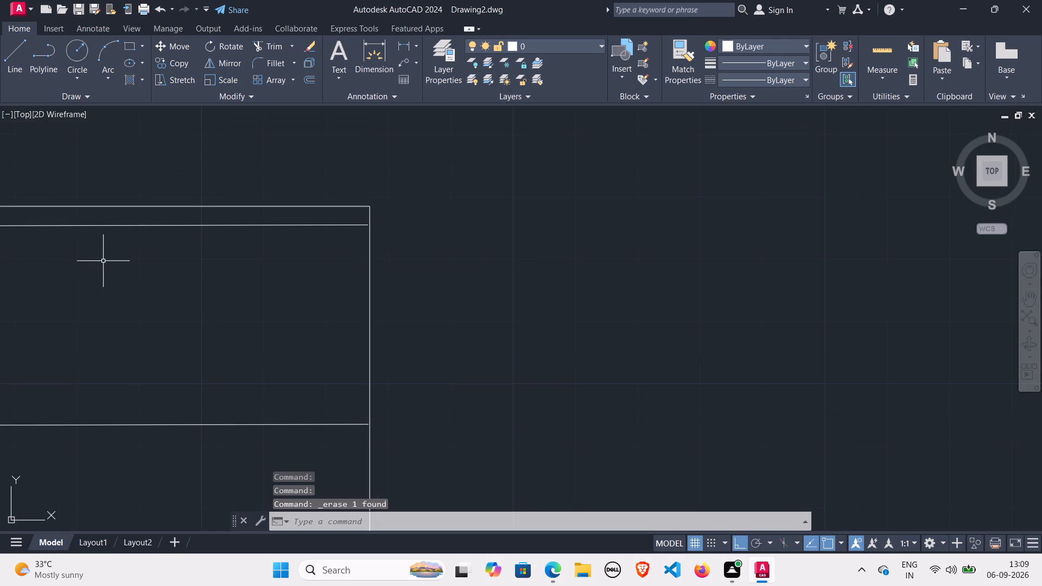
middle_click_drag(143, 294, 390, 243)
scroll(227, 371, "up", 1)
scroll(77, 320, "up", 2)
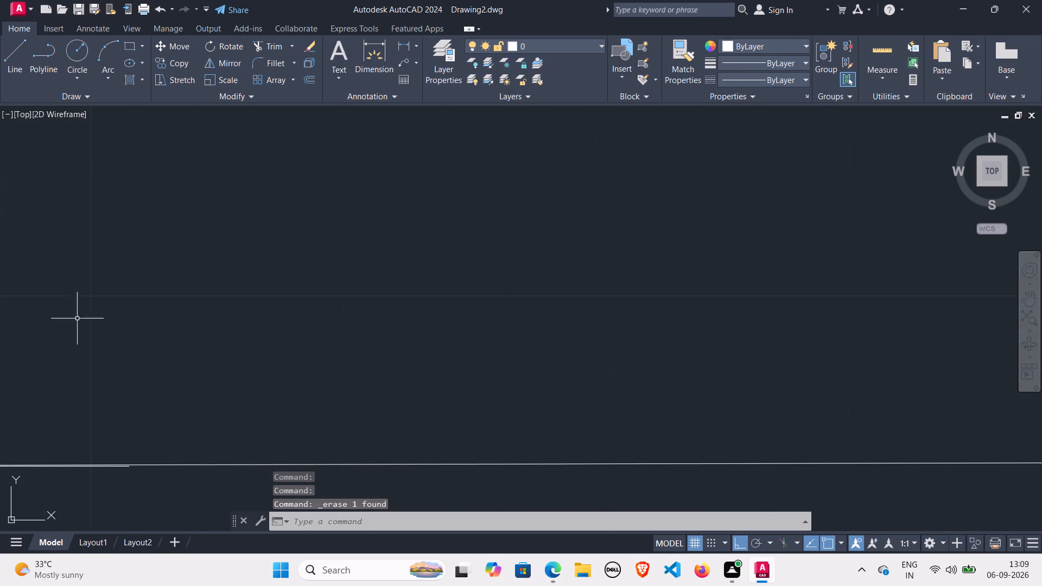
scroll(92, 310, "up", 1)
middle_click_drag(92, 310, 352, 222)
scroll(278, 370, "down", 2)
middle_click_drag(150, 311, 389, 263)
scroll(266, 295, "up", 1)
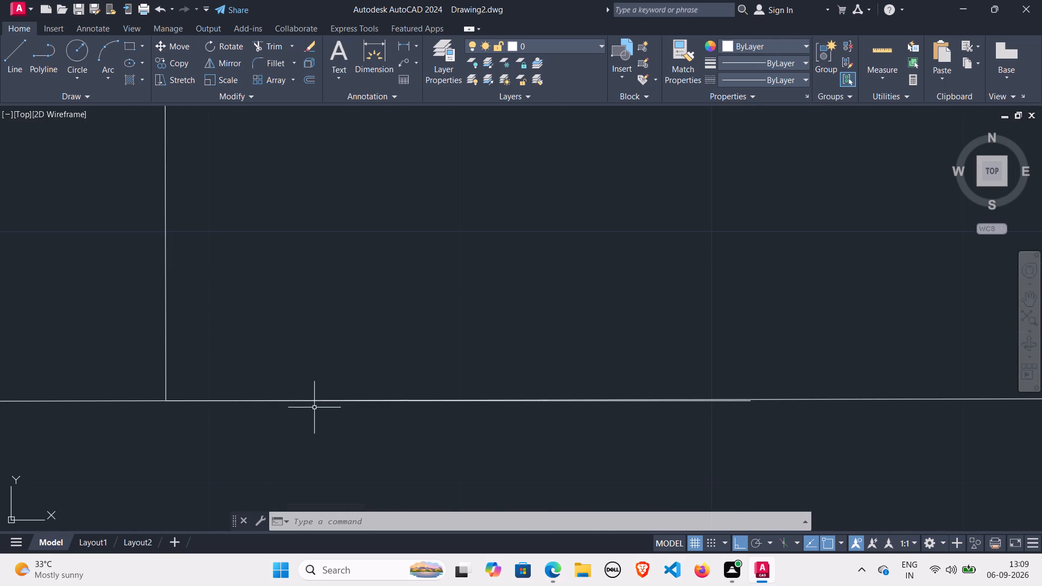
scroll(314, 407, "up", 2)
scroll(362, 363, "down", 3)
middle_click_drag(326, 272, 320, 316)
scroll(320, 306, "down", 1)
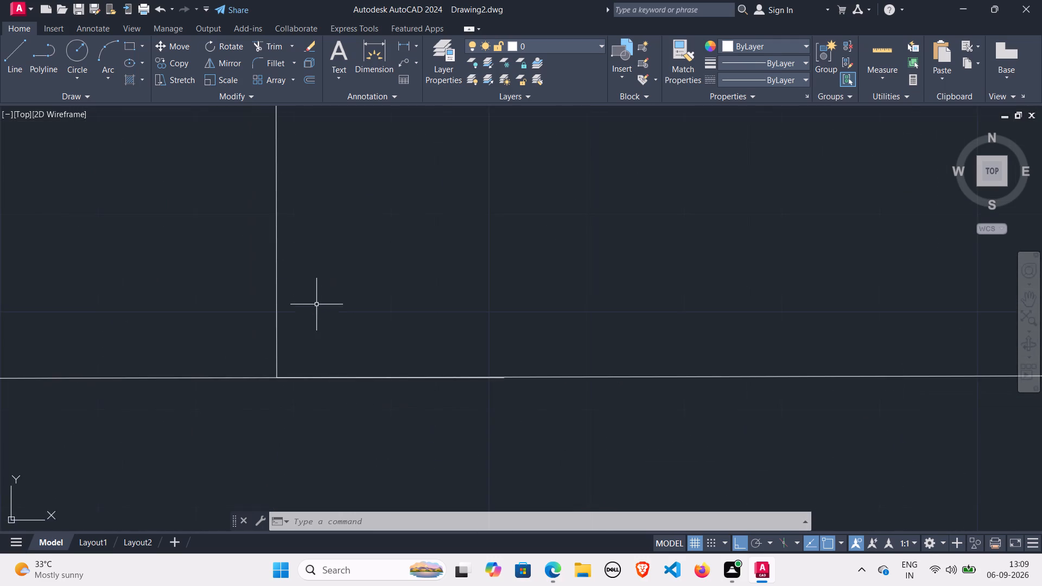
scroll(316, 301, "down", 2)
scroll(372, 342, "up", 3)
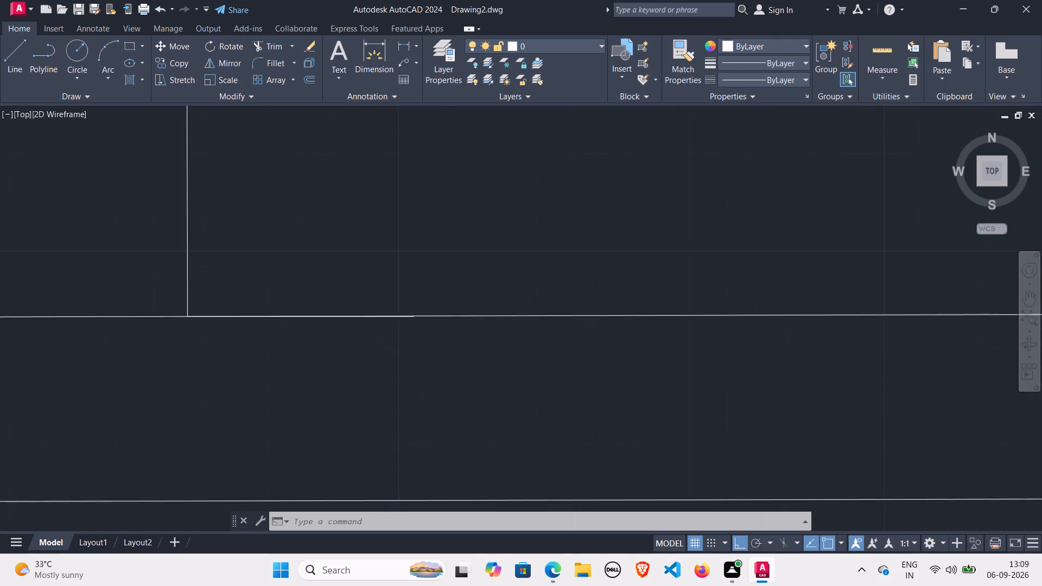
scroll(383, 323, "up", 2)
scroll(154, 291, "up", 1)
middle_click_drag(144, 295, 149, 294)
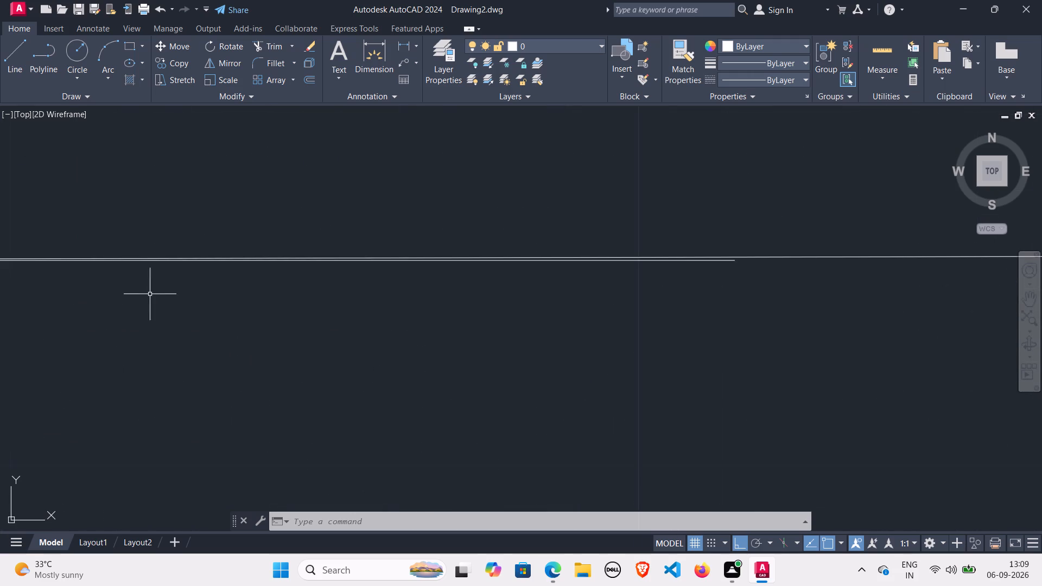
middle_click_drag(149, 294, 370, 373)
middle_click_drag(150, 361, 409, 383)
scroll(150, 361, "up", 1)
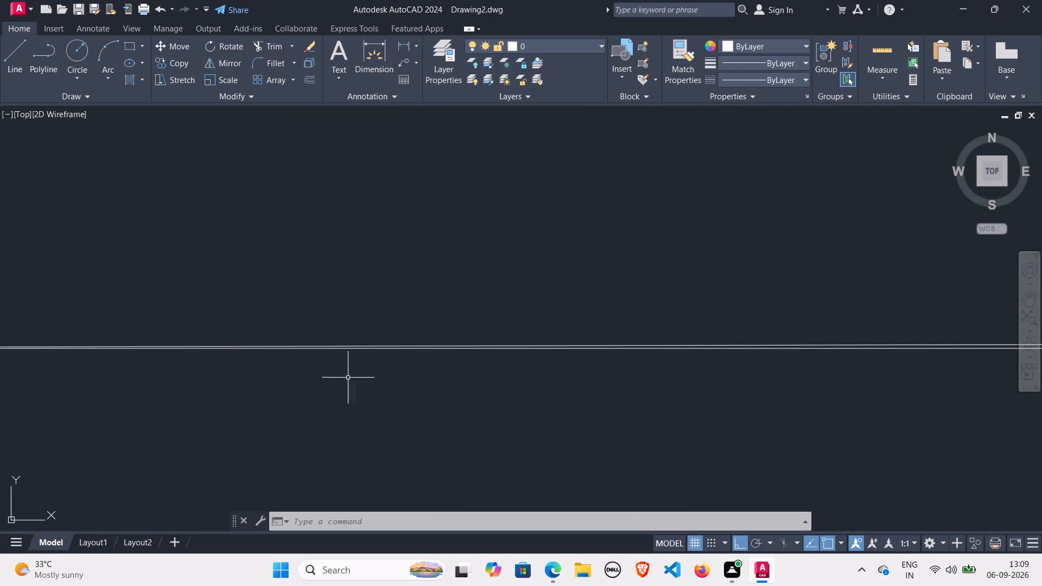
middle_click_drag(213, 363, 484, 375)
middle_click_drag(173, 385, 371, 360)
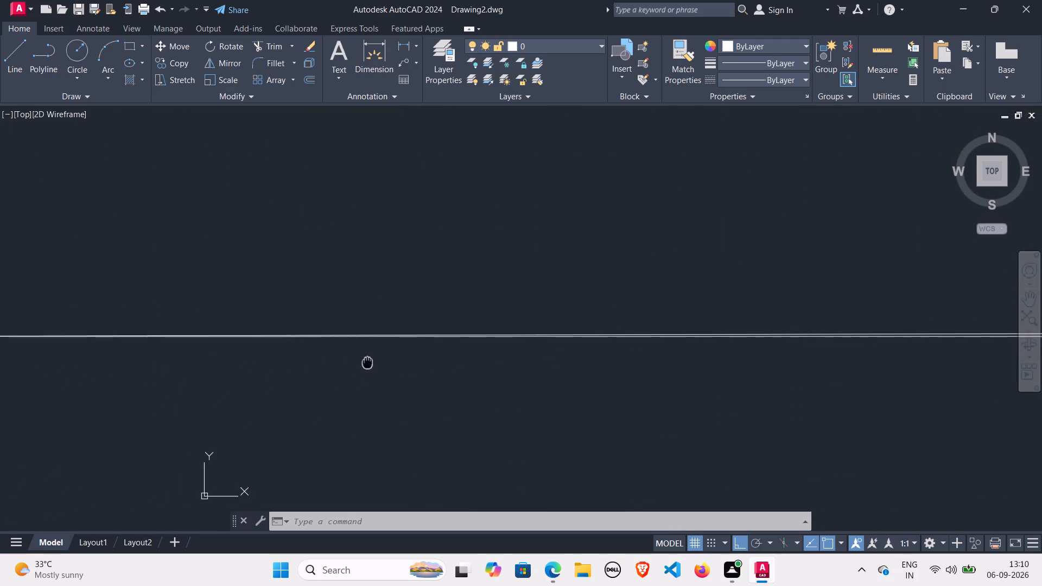
middle_click_drag(371, 360, 393, 358)
scroll(322, 355, "down", 3)
middle_click_drag(185, 335, 0, 267)
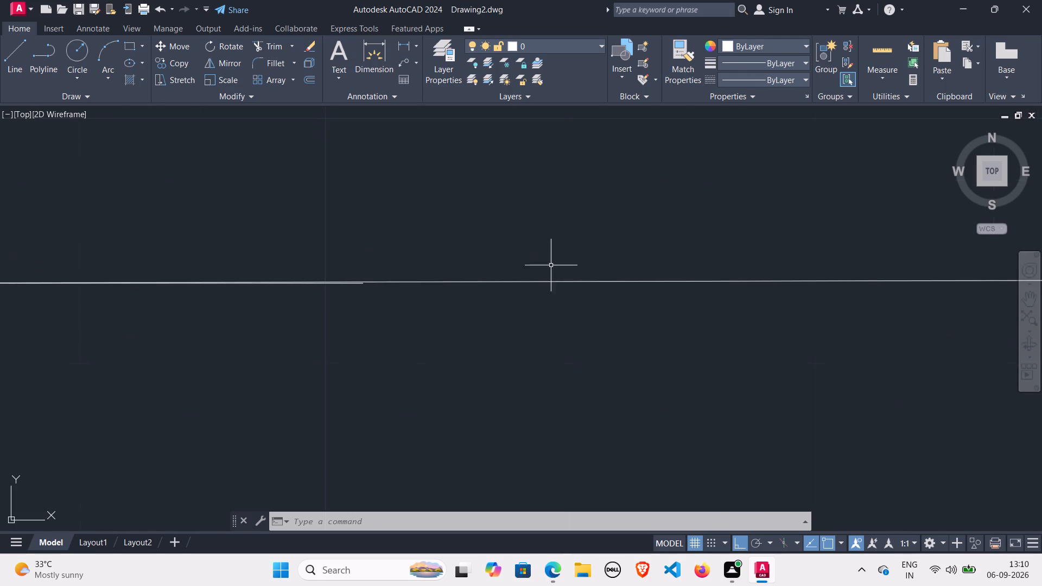
scroll(569, 277, "down", 1)
scroll(436, 279, "up", 3)
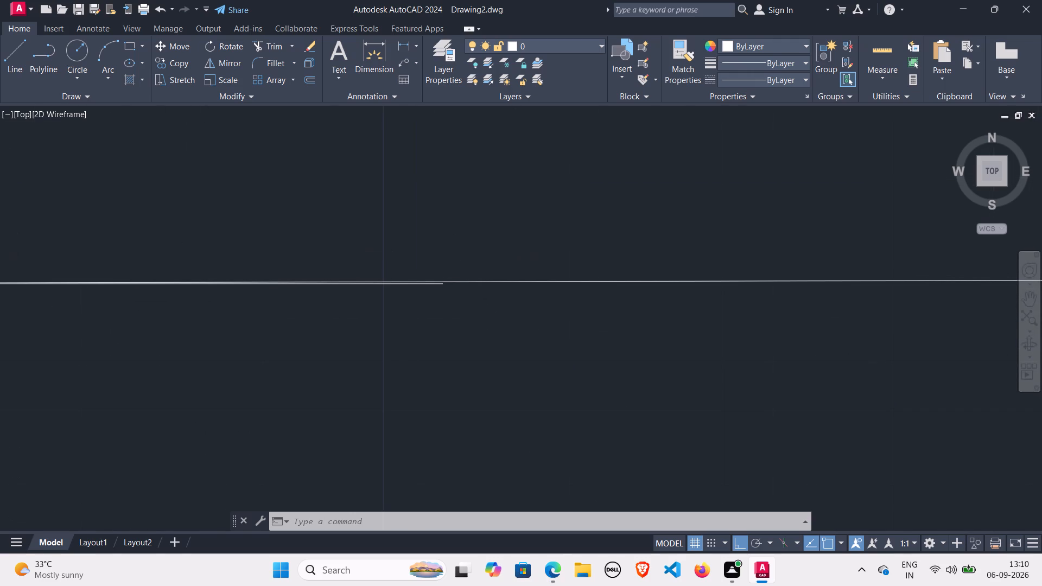
Draw a 2'8" vertical line upward from the free end of the short horizontal segment on the upper band's bottom edge.
key("l")
key("Return")
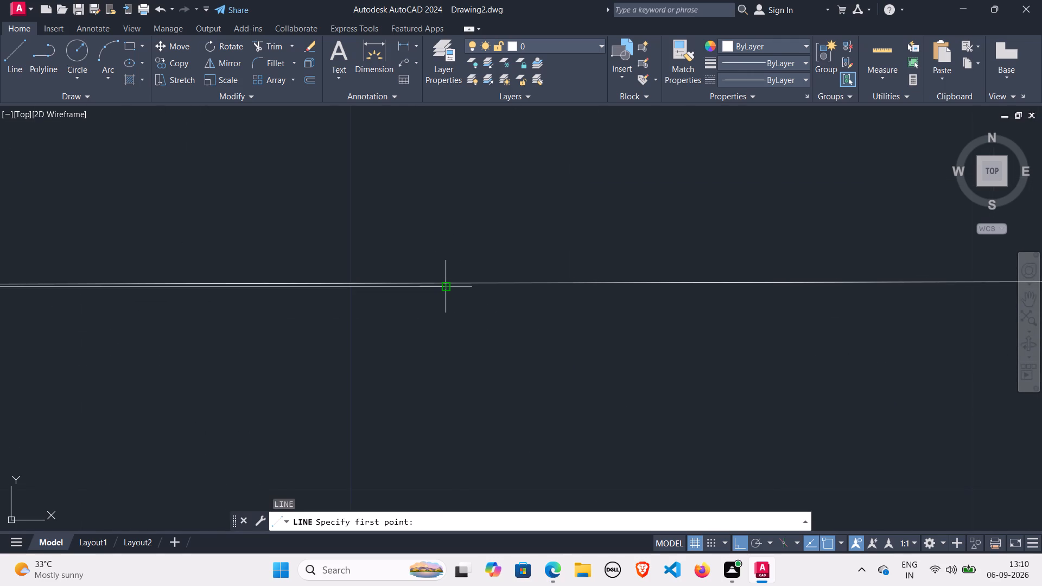
left_click(446, 288)
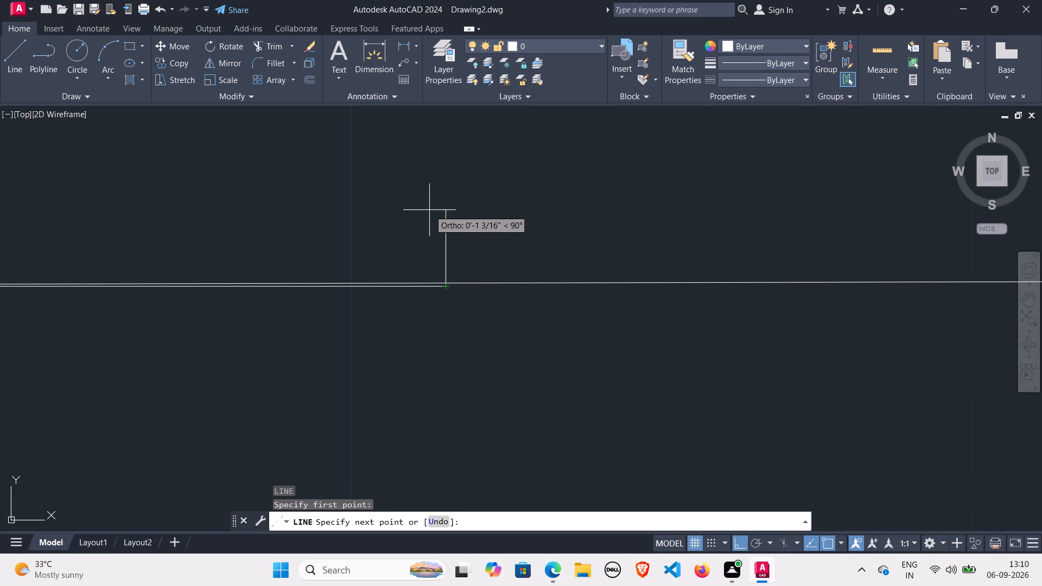
scroll(416, 210, "down", 1)
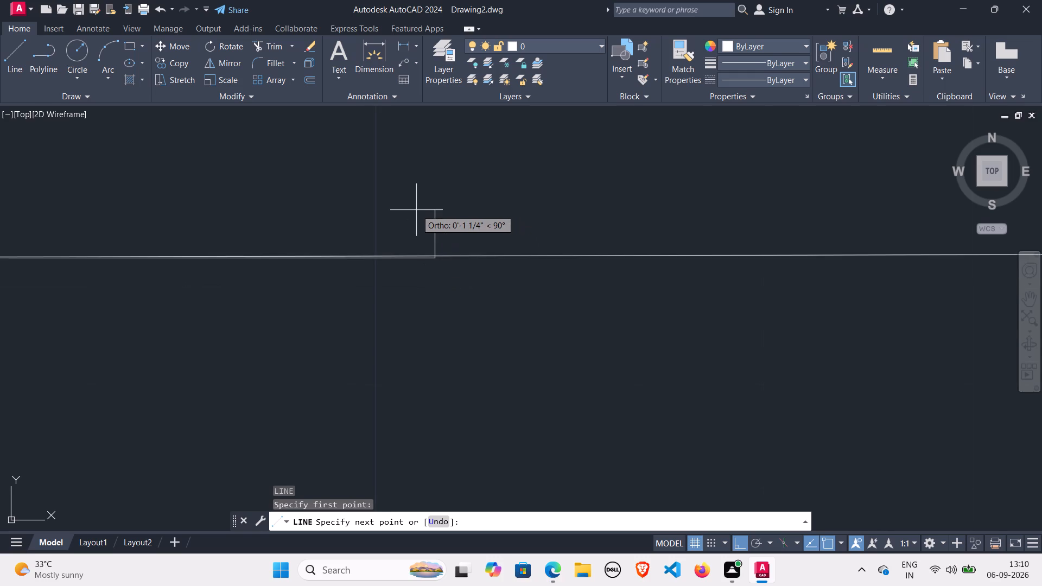
scroll(416, 210, "down", 1)
middle_click_drag(416, 202, 420, 365)
scroll(381, 296, "down", 2)
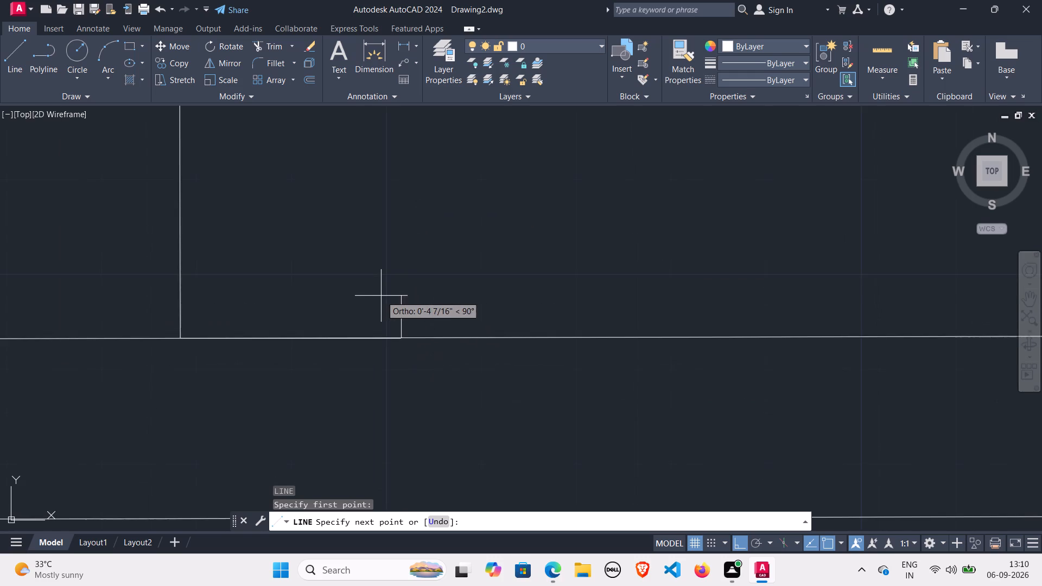
scroll(382, 291, "down", 1)
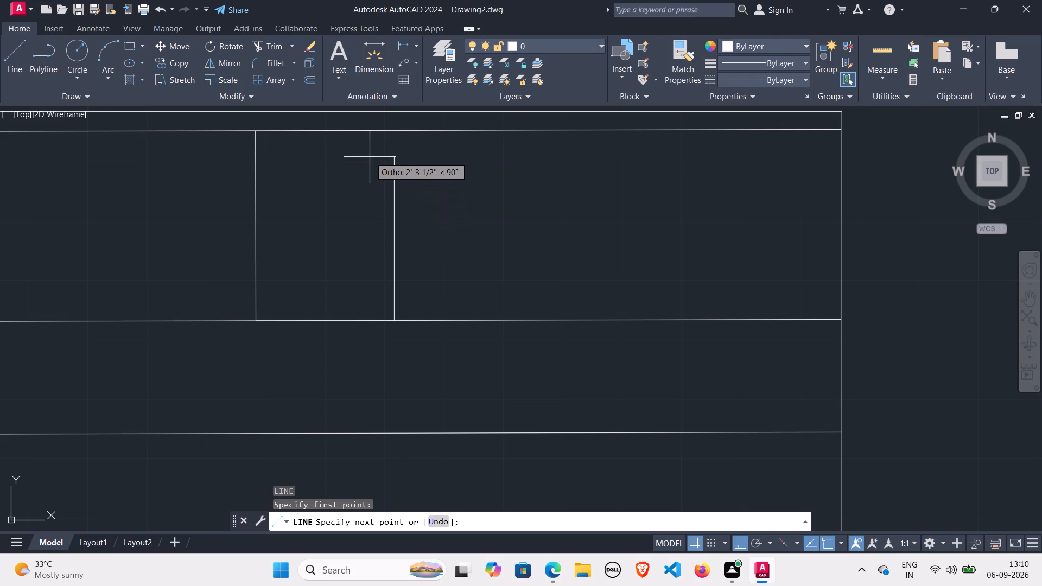
key("2")
key("apostrophe")
key("8")
key("Return")
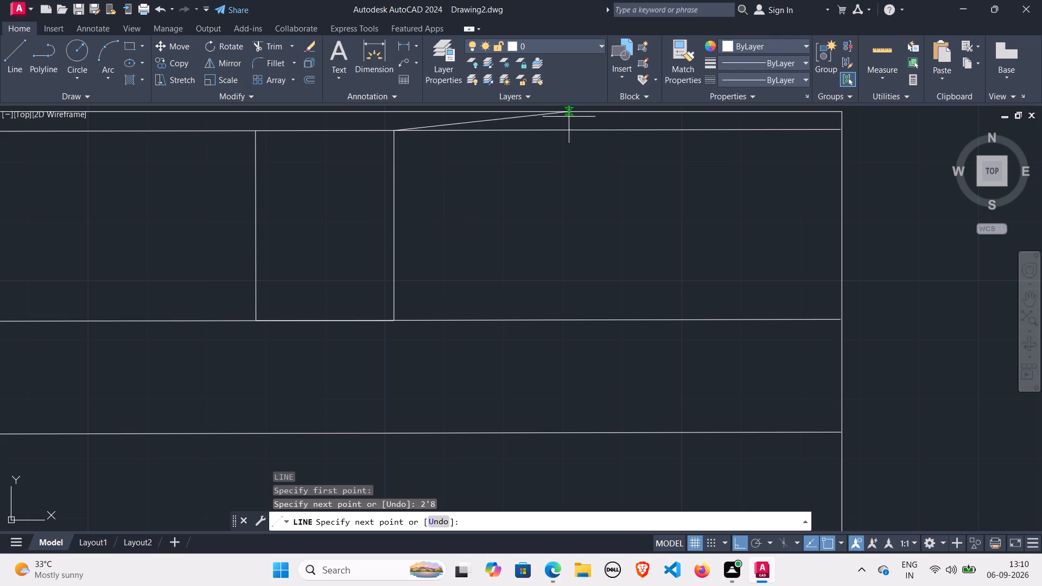
Continue the line 3'11.5" rightward along the upper band's top edge and 2'8" straight down.
type("3'")
type("11.5")
key("Return")
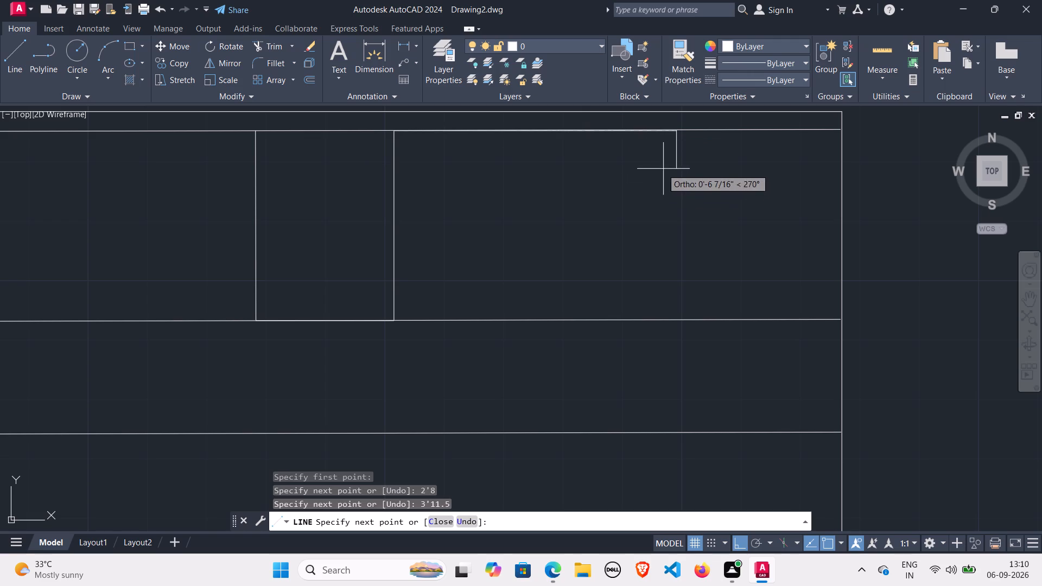
type("2'8")
key("Return")
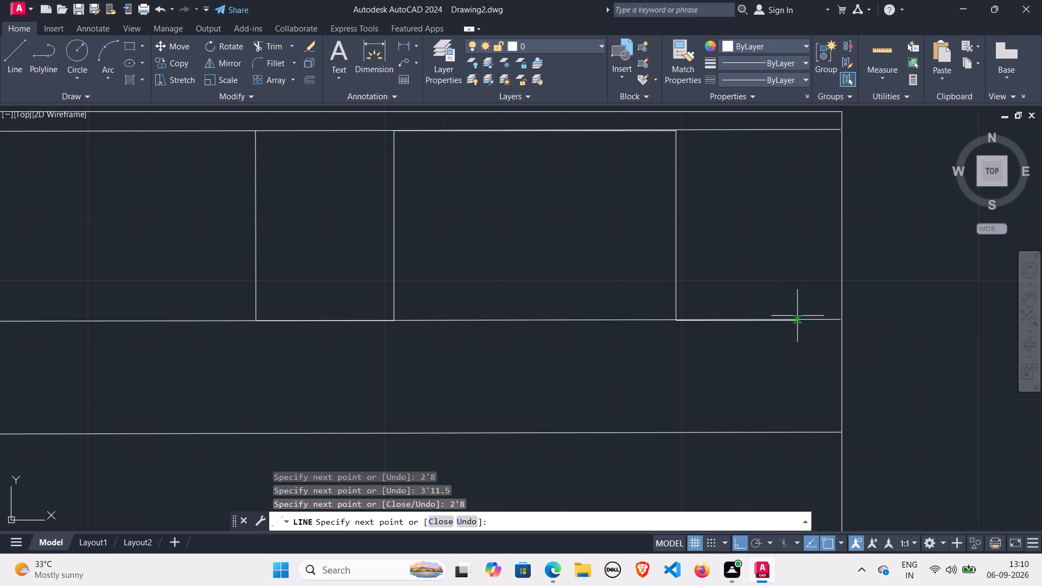
Continue the line 1'11.5" rightward along the band's bottom edge and 2'8" straight up, then end the line.
key("1")
key("apostrophe")
type("11")
type(".5")
key("Return")
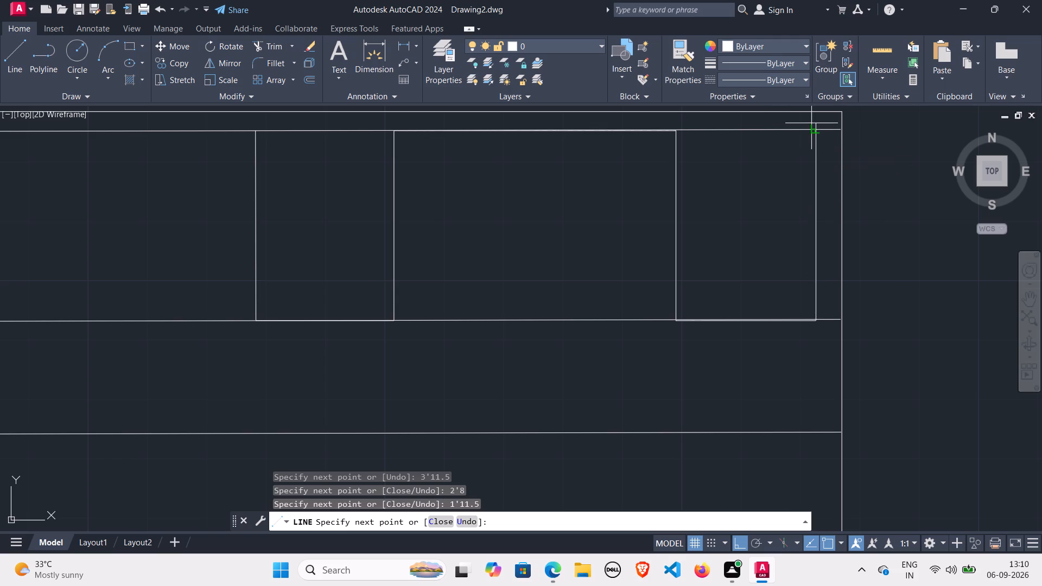
scroll(758, 322, "down", 2)
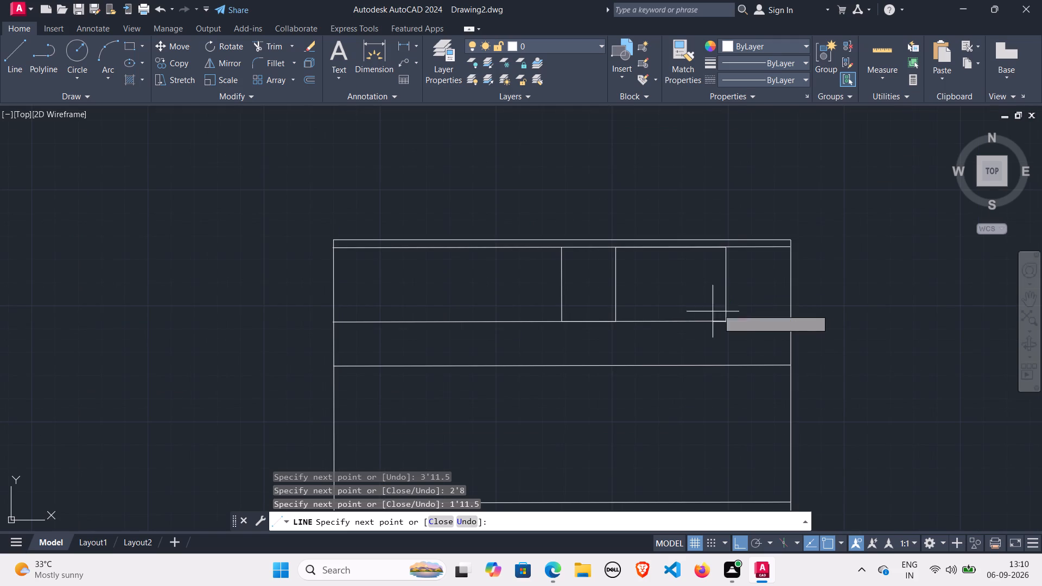
scroll(561, 303, "down", 2)
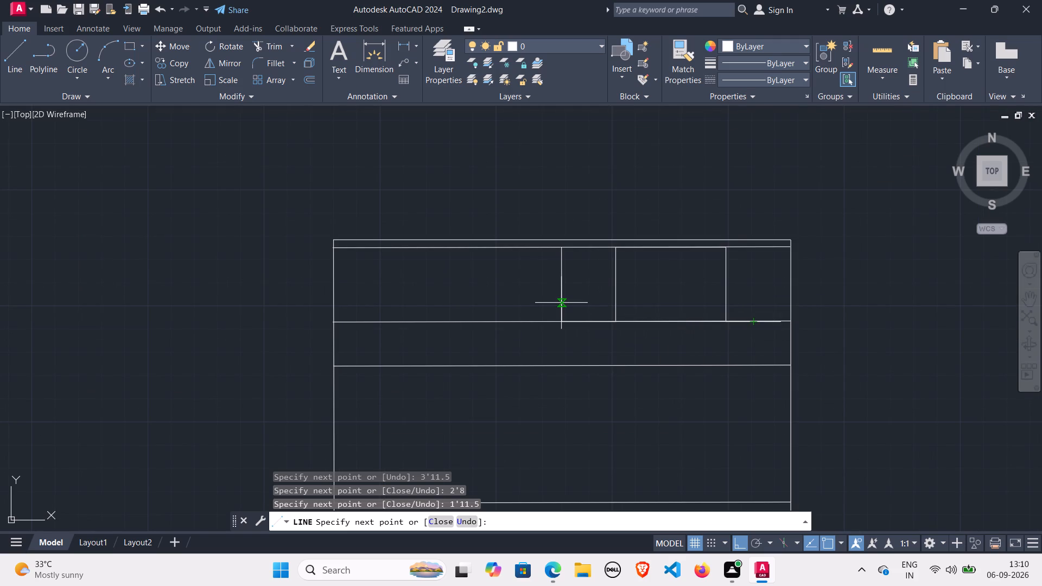
scroll(565, 295, "up", 1)
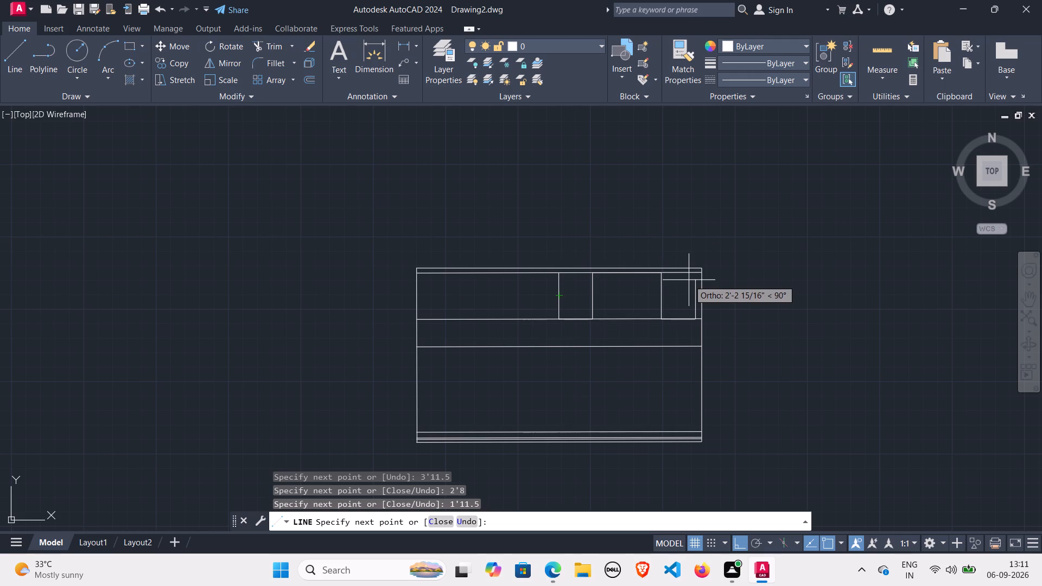
key("2")
type("'8")
key("Return")
key("Return")
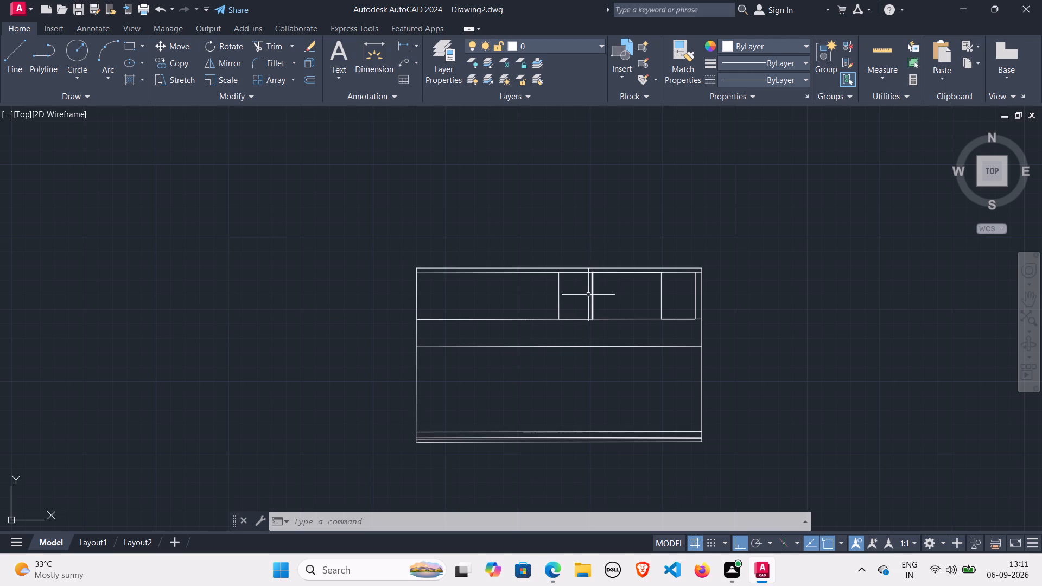
Draw a 3'7.05" horizontal line leftward along the band's top edge, starting from the top of the redrawn vertical left of the 3'11.5" segment.
key("l")
key("Return")
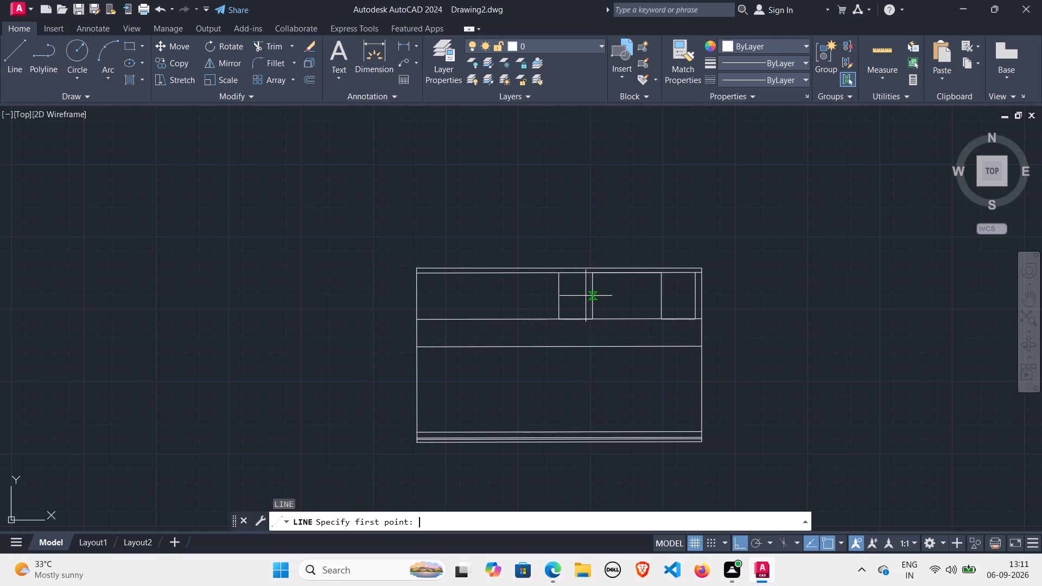
scroll(578, 301, "up", 3)
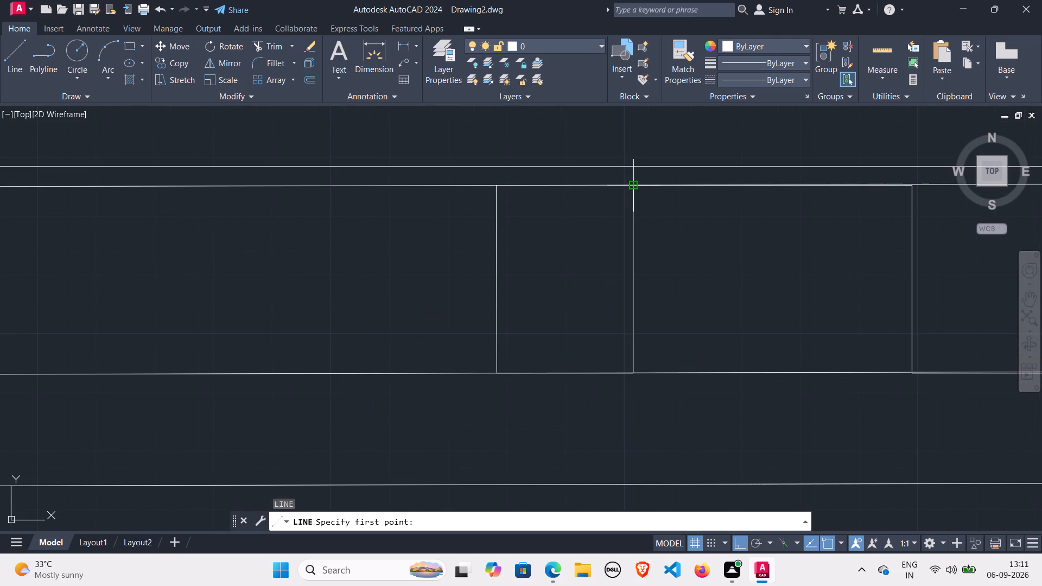
left_click(632, 186)
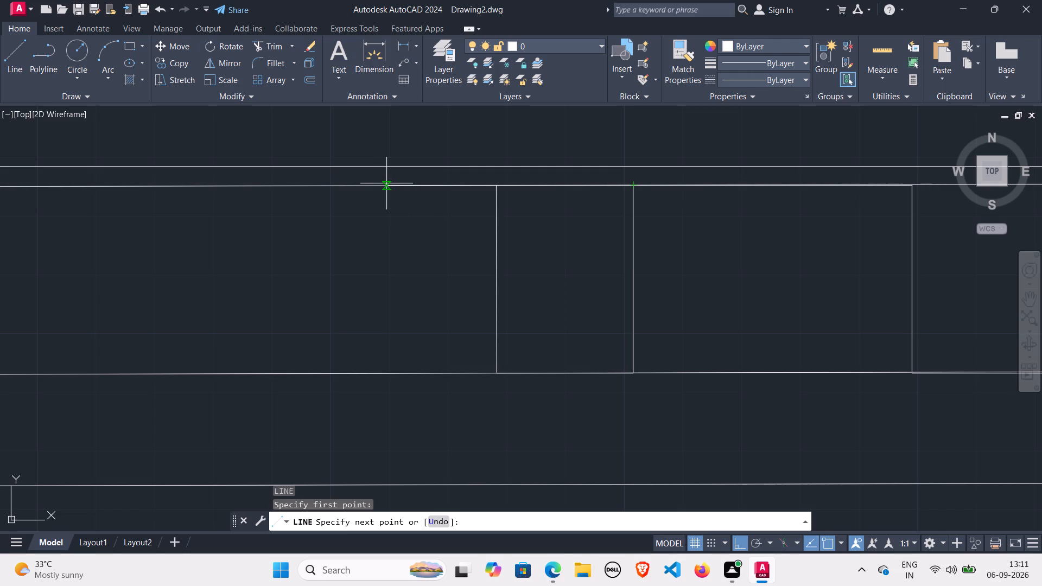
key("3")
key("apostrophe")
key("7")
type(".05")
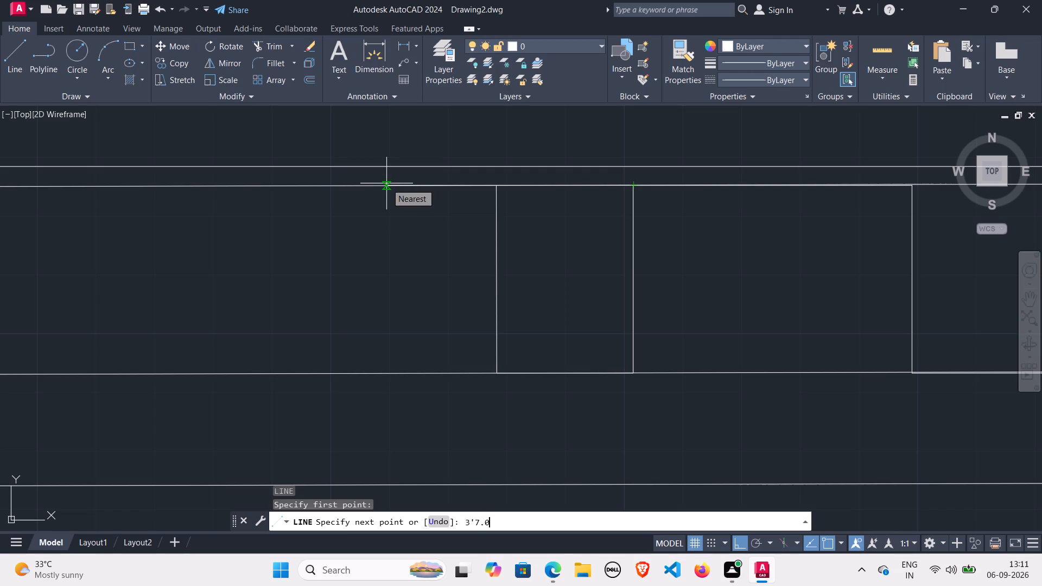
key("Return")
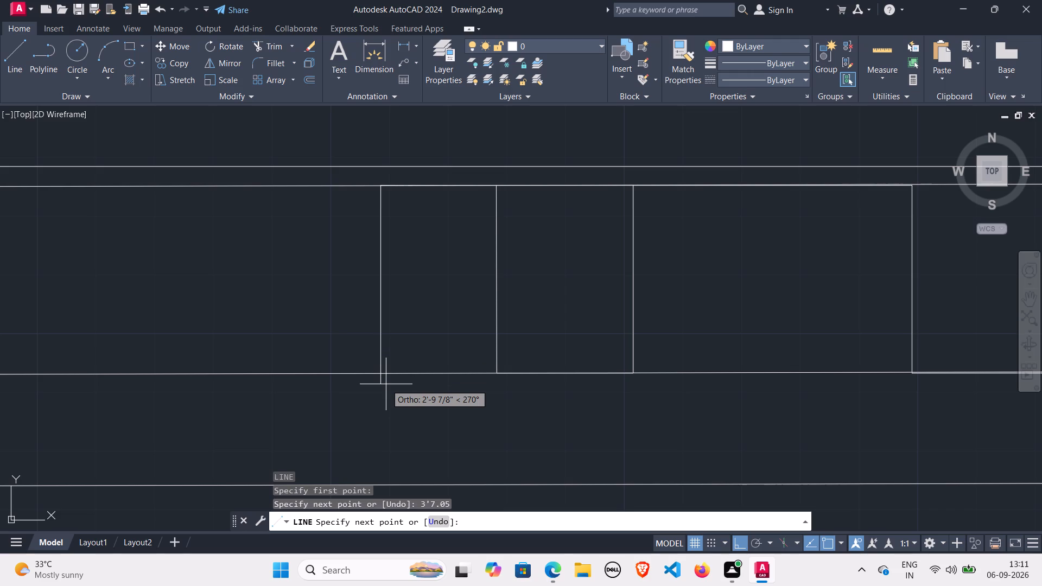
Continue the line 2'8" straight down to the upper band's bottom edge and a further 1'7" down to the next horizontal line.
key("2")
key("apostrophe")
key("8")
key("Return")
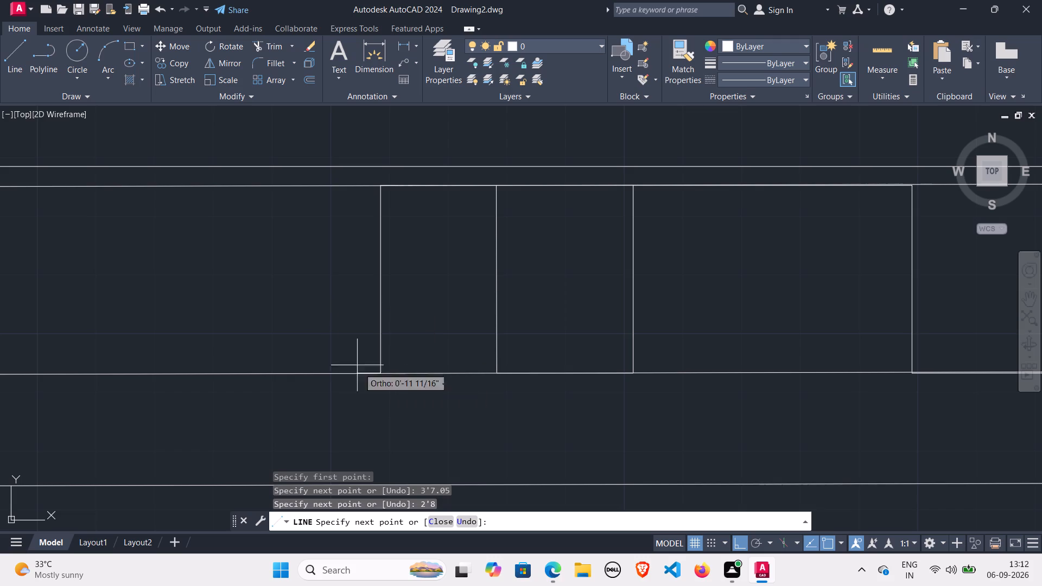
scroll(381, 406, "up", 2)
scroll(289, 294, "up", 1)
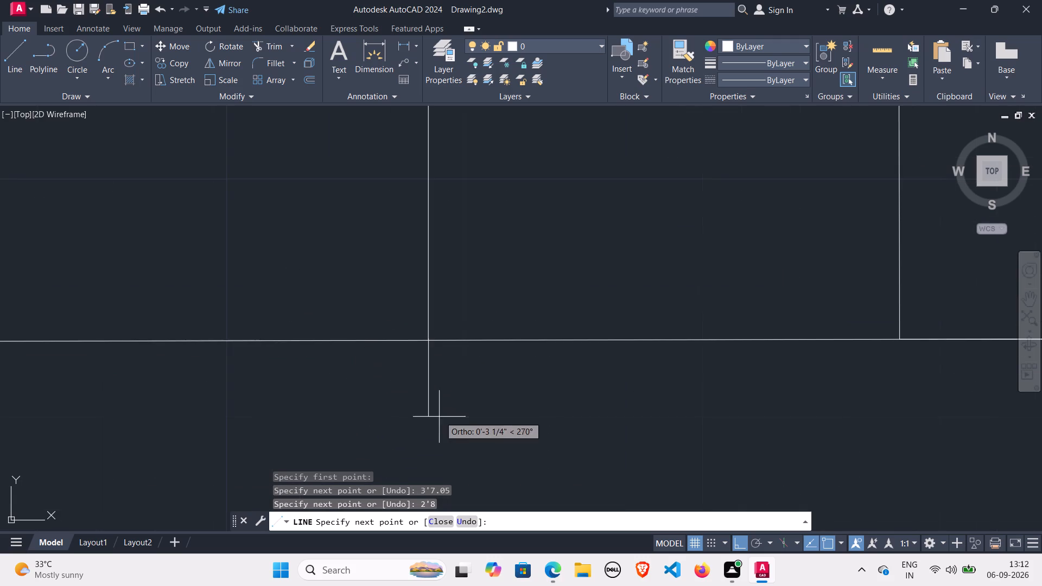
scroll(436, 404, "down", 4)
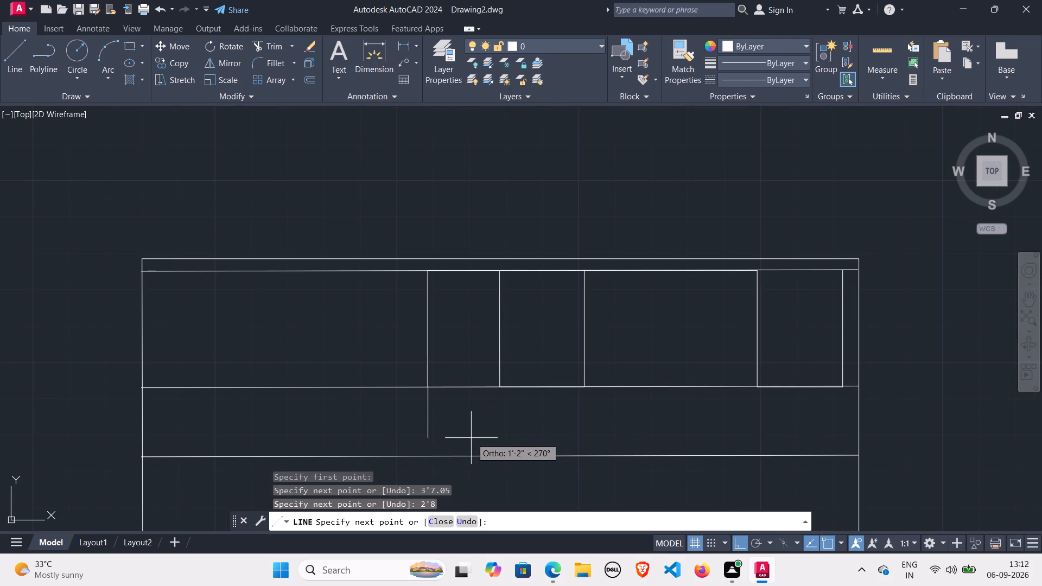
type("1'")
key("7")
key("Return")
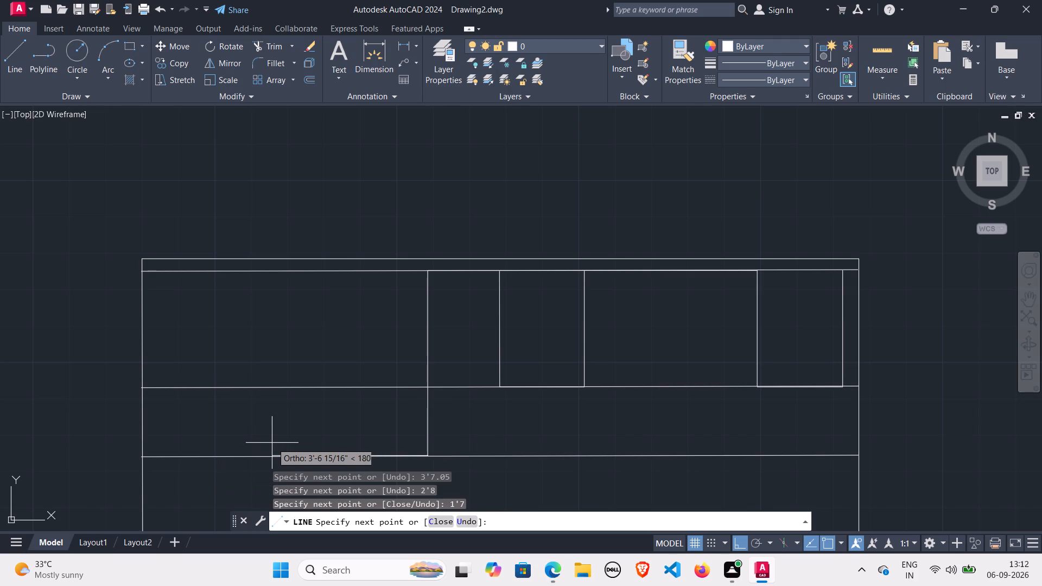
Continue the line 3'3.5" leftward along the horizontal line below the upper band.
key("3")
key("apostrophe")
key("3")
key("backslash")
key("BackSpace")
key("period")
key("5")
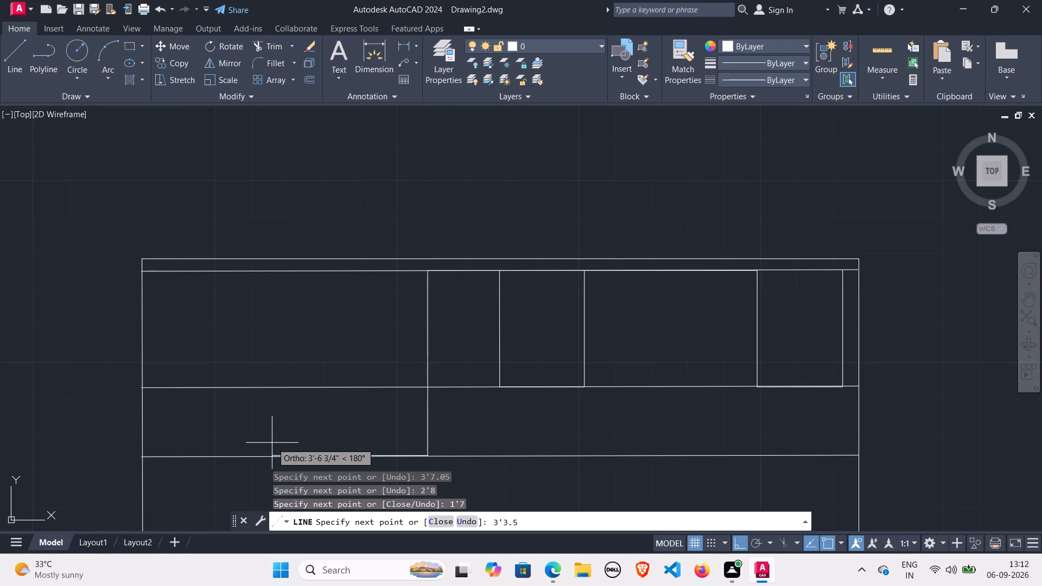
key("Return")
Continue the line 1'7" straight up and another 2'8" up to the upper band's top edge, then end the line.
scroll(234, 301, "down", 2)
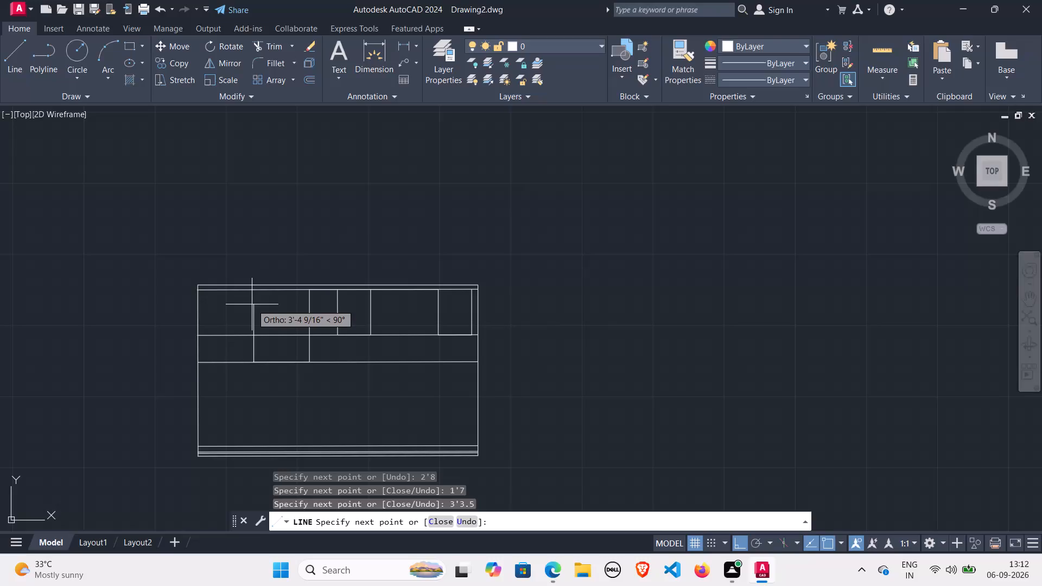
scroll(252, 304, "up", 2)
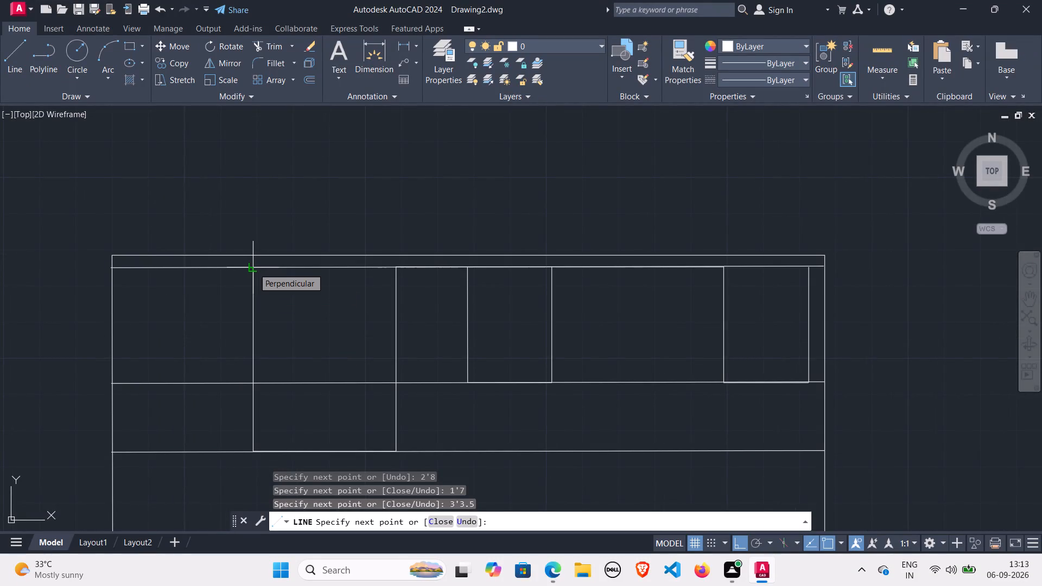
key("1")
type("'7")
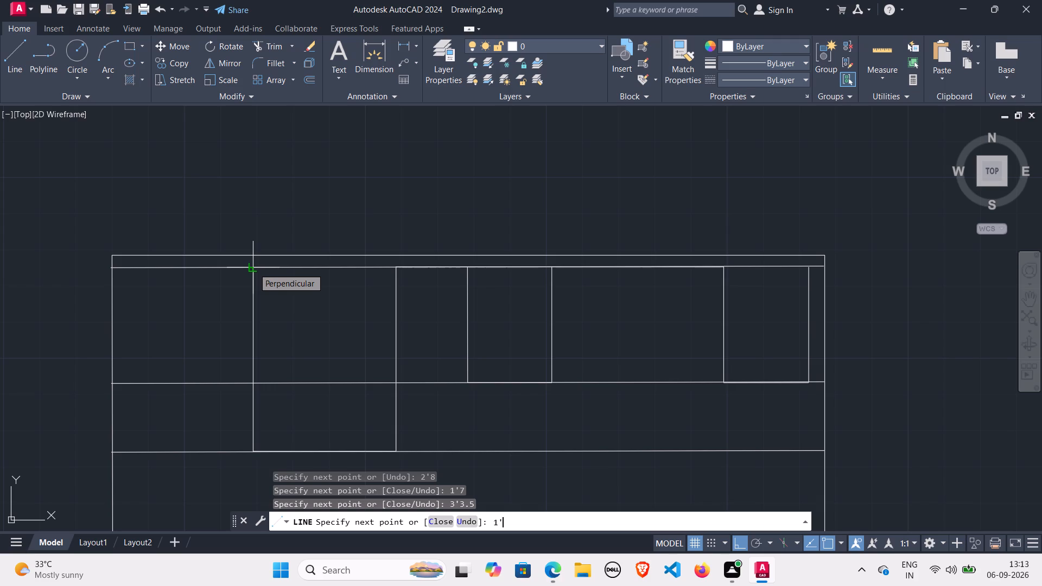
key("Return")
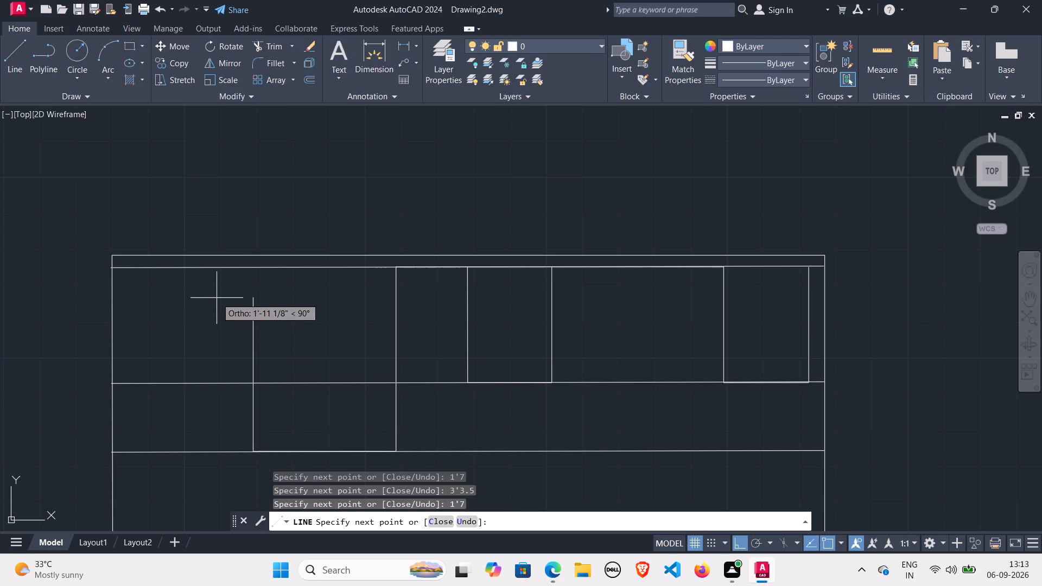
scroll(216, 302, "down", 1)
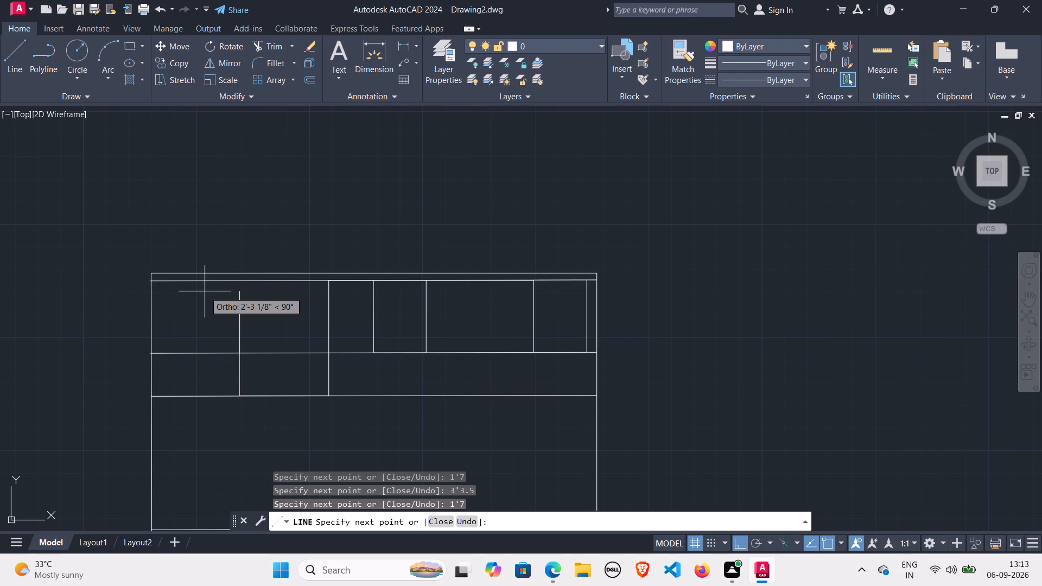
key("2")
type("'8")
key("Return")
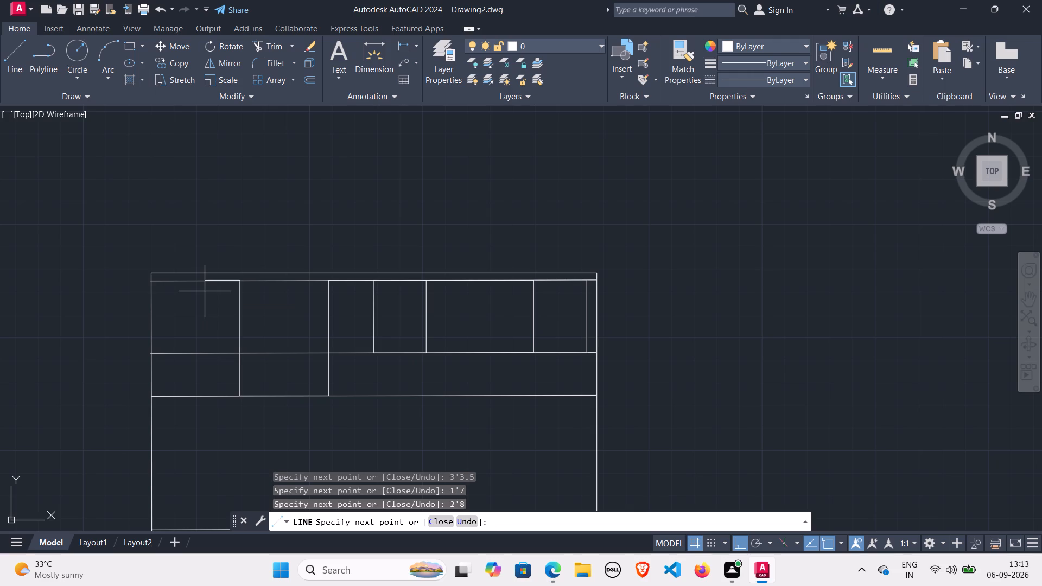
key("Return")
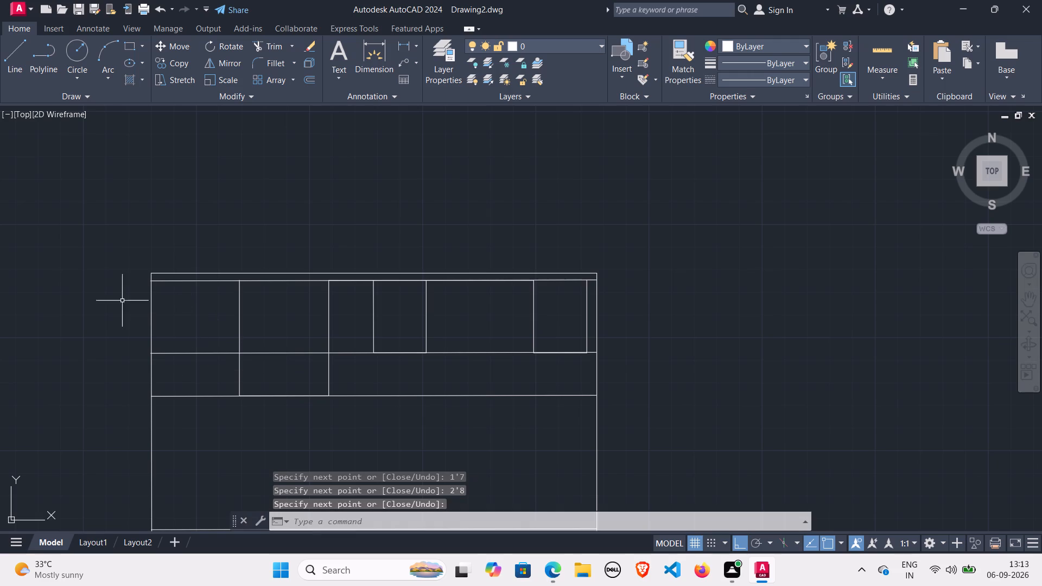
Draw a vertical line from the right end of the 3'3.5" segment straight down to the first of the closely spaced bottom horizontals.
scroll(126, 306, "down", 1)
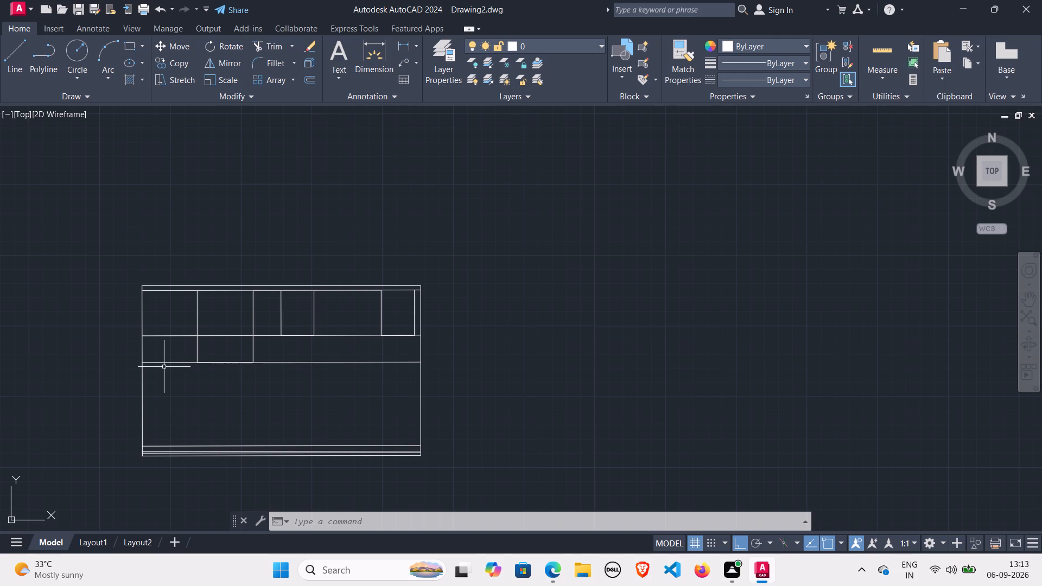
key("space")
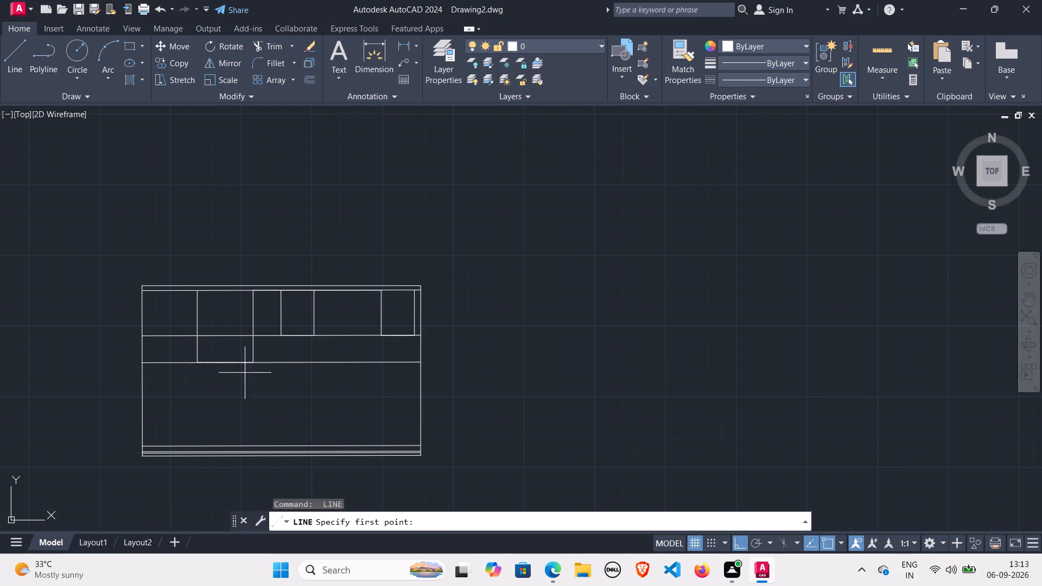
left_click(253, 364)
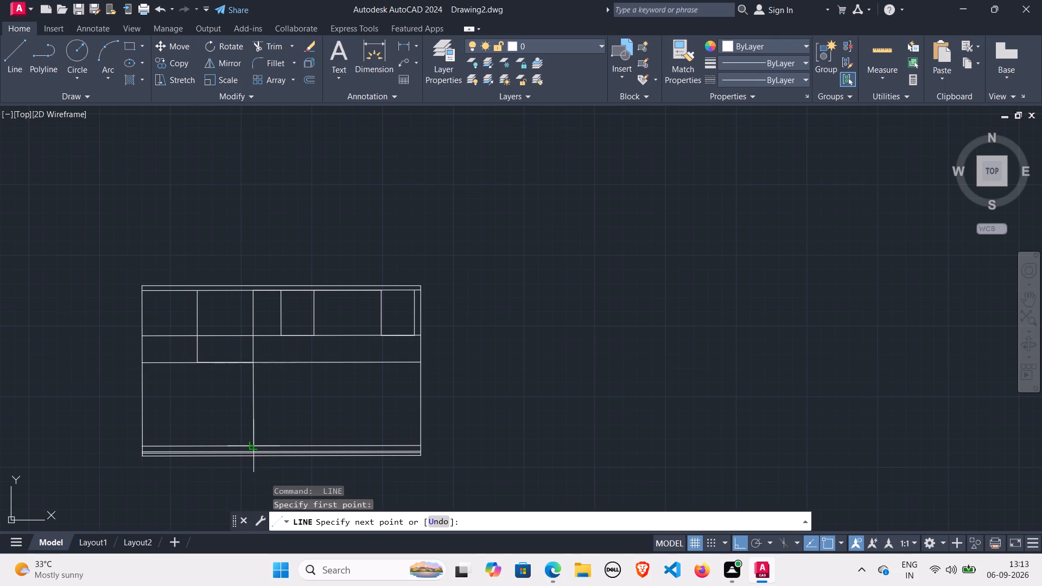
scroll(250, 445, "up", 2)
left_click(253, 445)
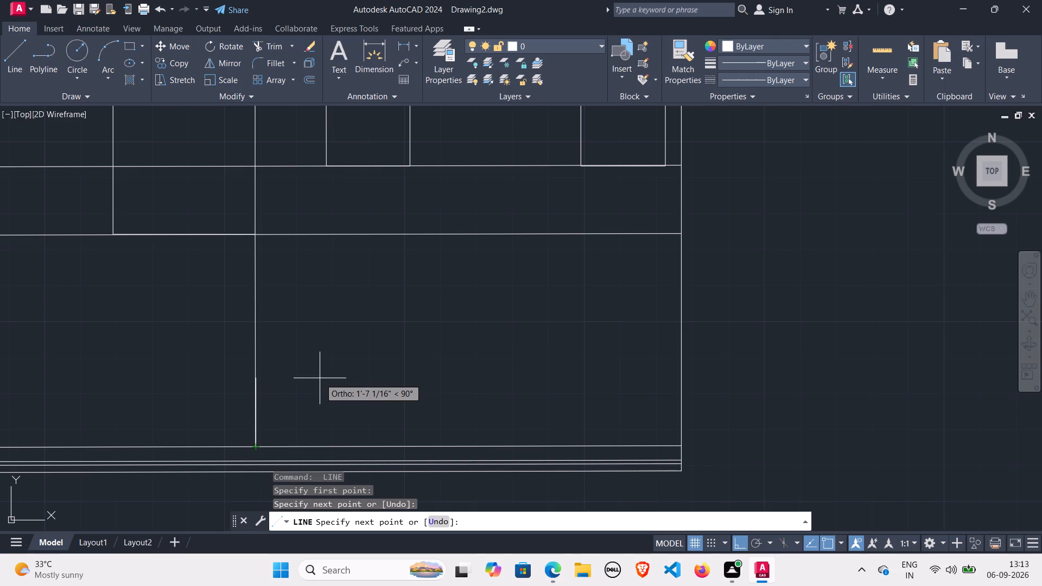
key("space")
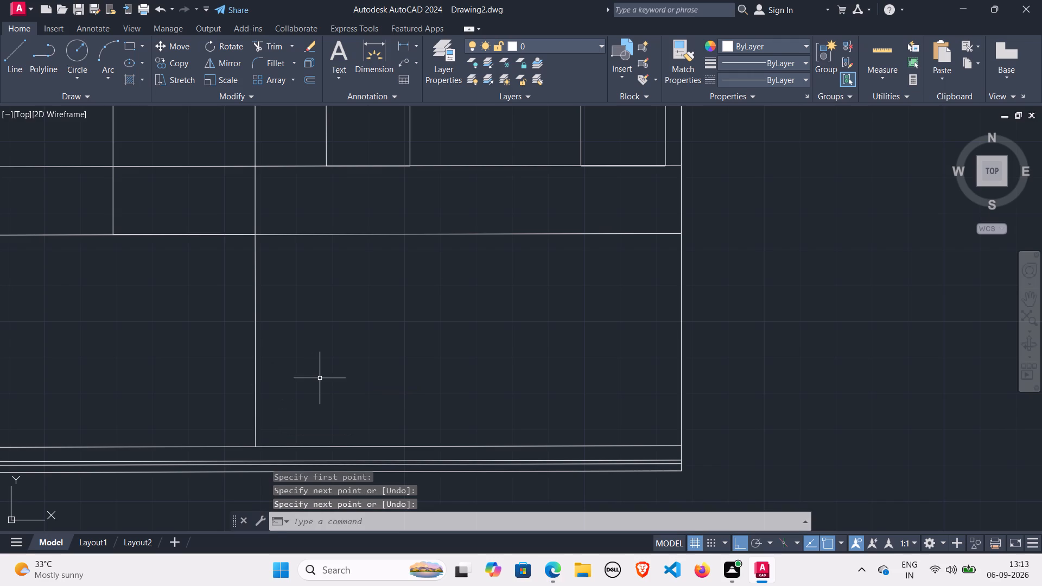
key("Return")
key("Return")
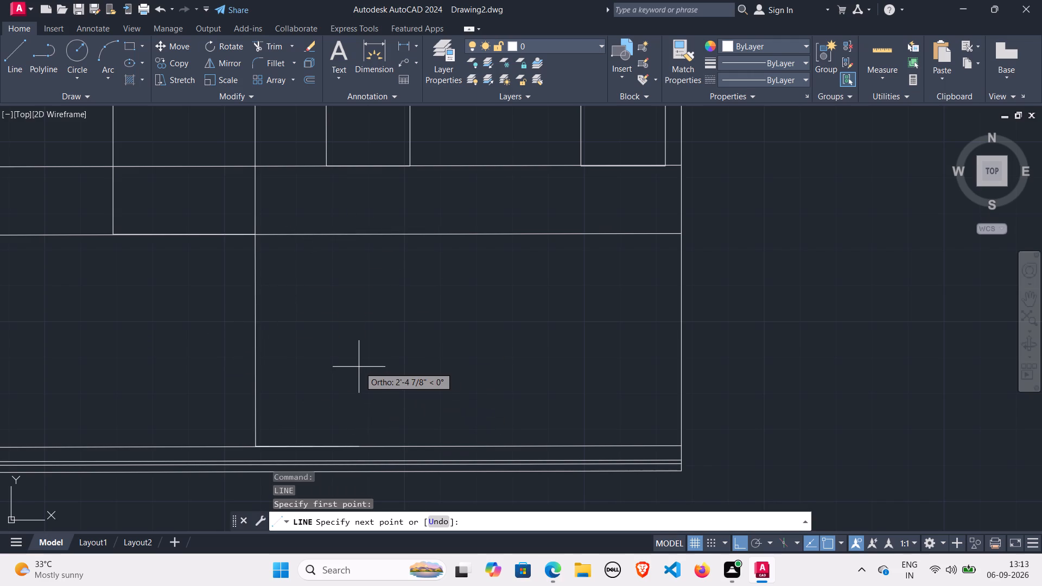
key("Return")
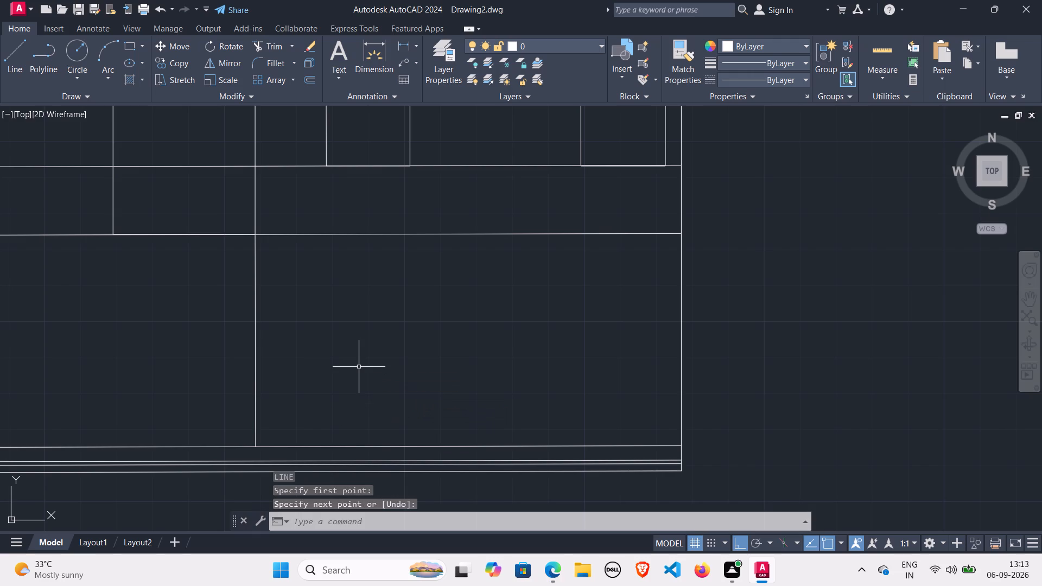
Draw a vertical line from the bottom-left corner of the upper band's central narrow box straight down to the first closely spaced bottom horizontal.
key("space")
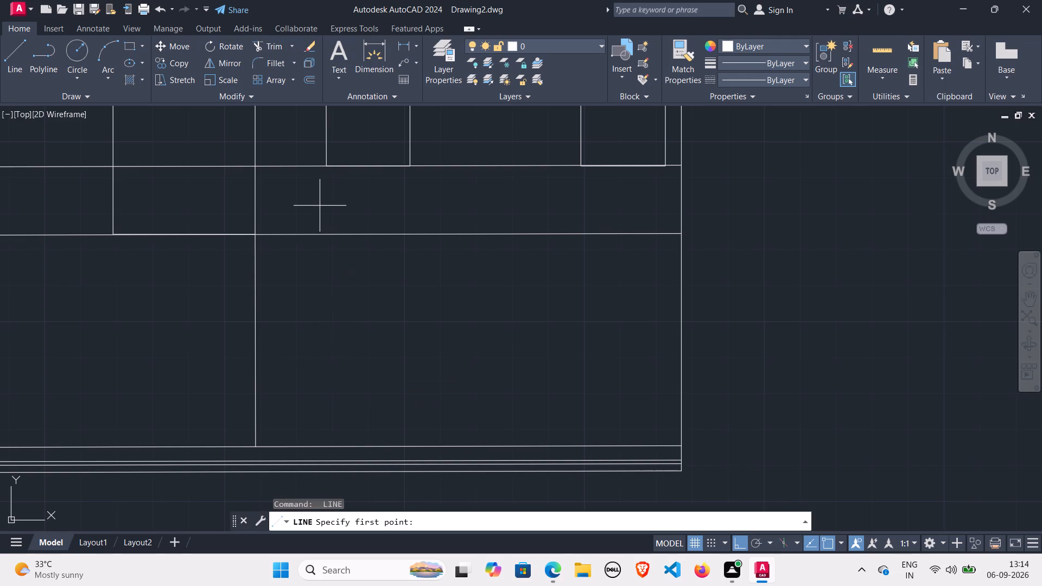
scroll(320, 206, "up", 1)
middle_click_drag(320, 206, 317, 278)
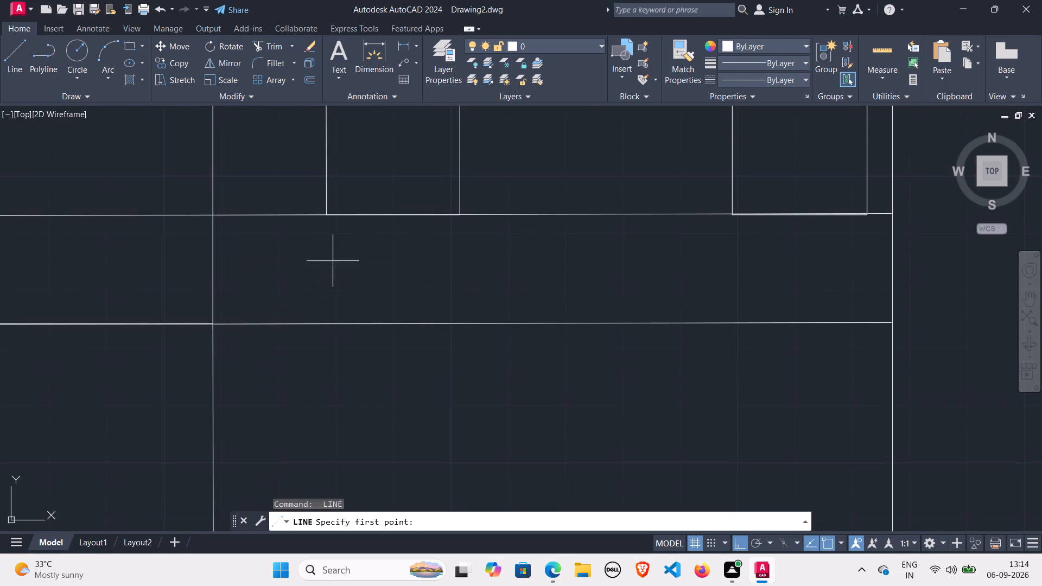
scroll(342, 251, "down", 2)
scroll(379, 260, "up", 1)
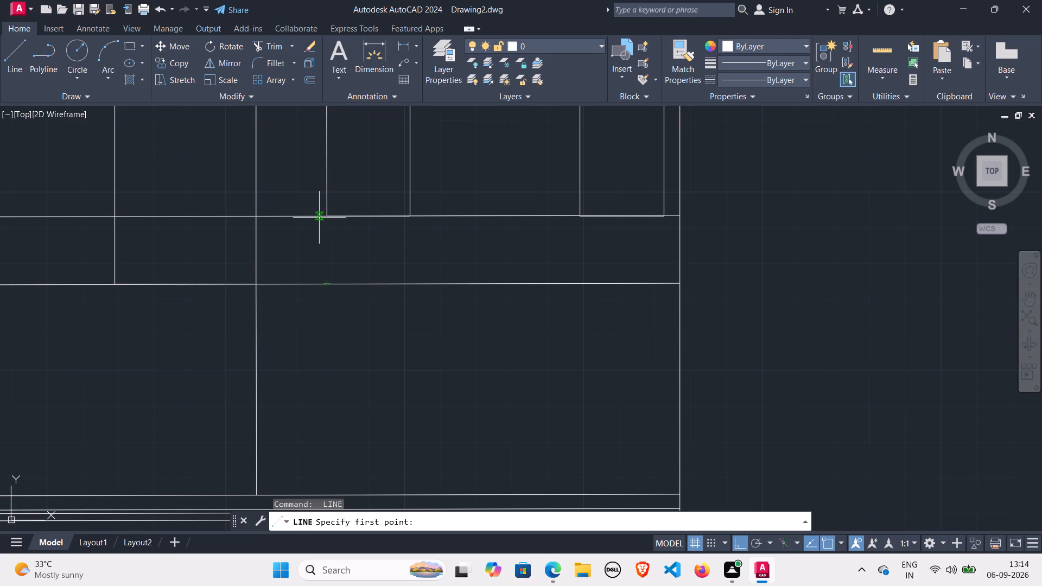
left_click(325, 214)
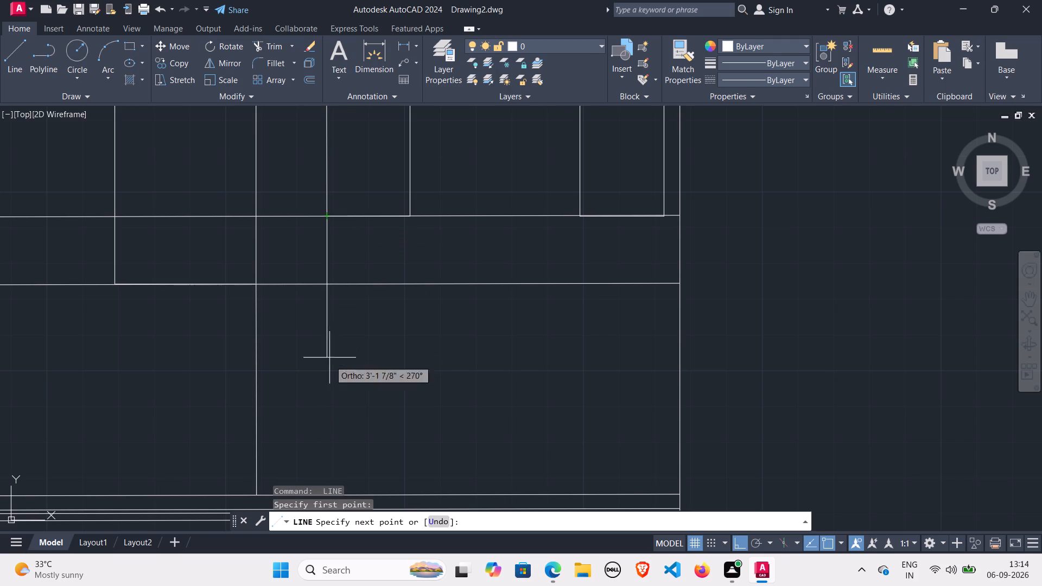
scroll(327, 414, "down", 2)
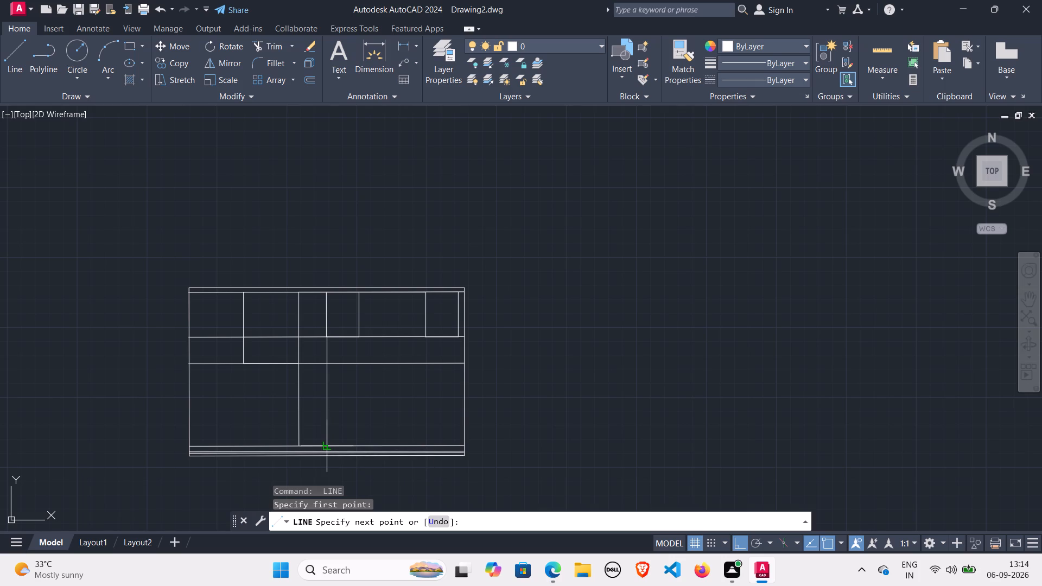
scroll(323, 441, "up", 2)
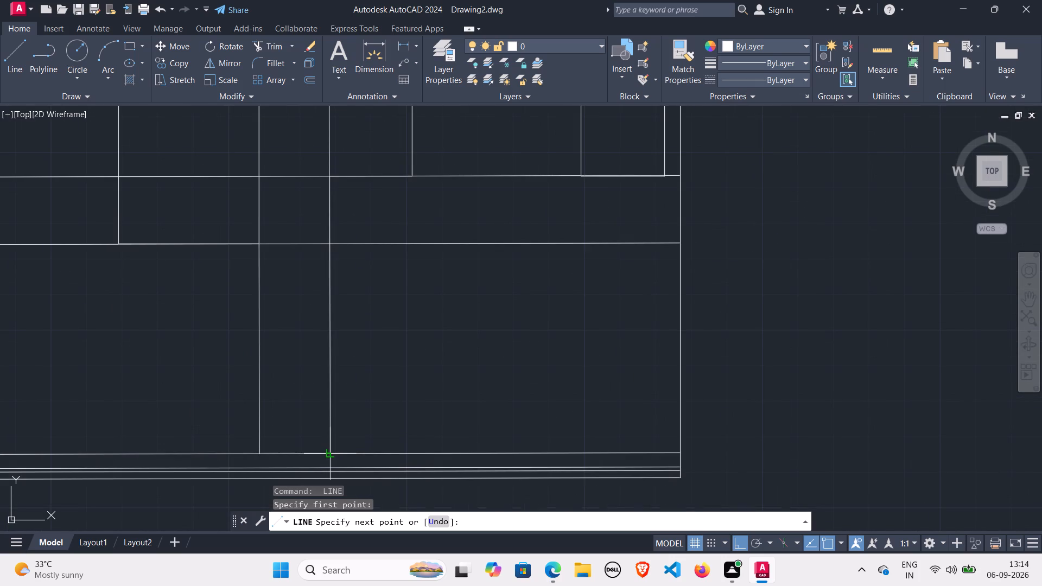
left_click(328, 454)
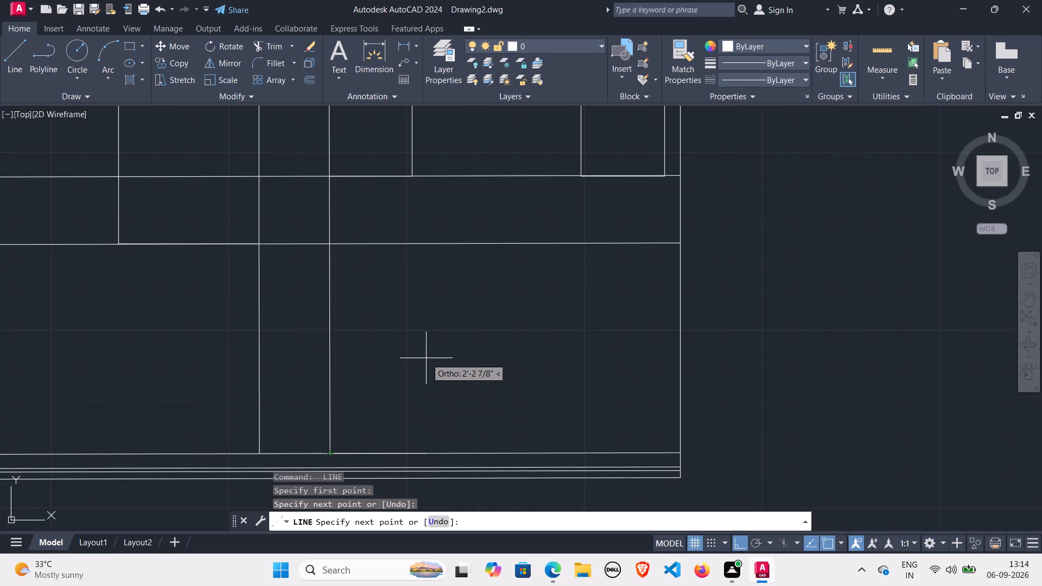
key("space")
Draw a vertical line from the same box's bottom-right corner straight down to the first closely spaced bottom horizontal.
key("Return")
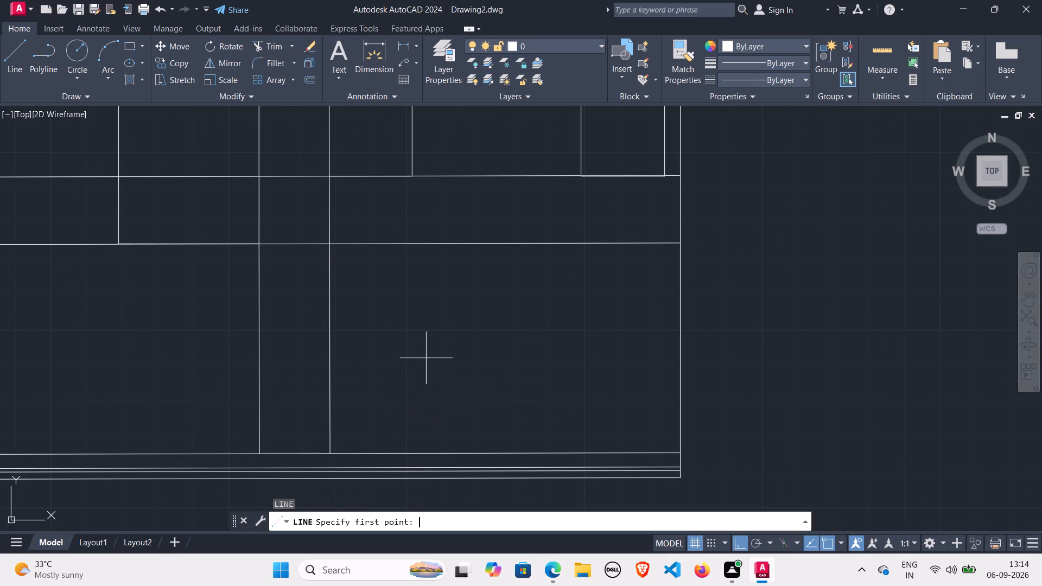
left_click(409, 175)
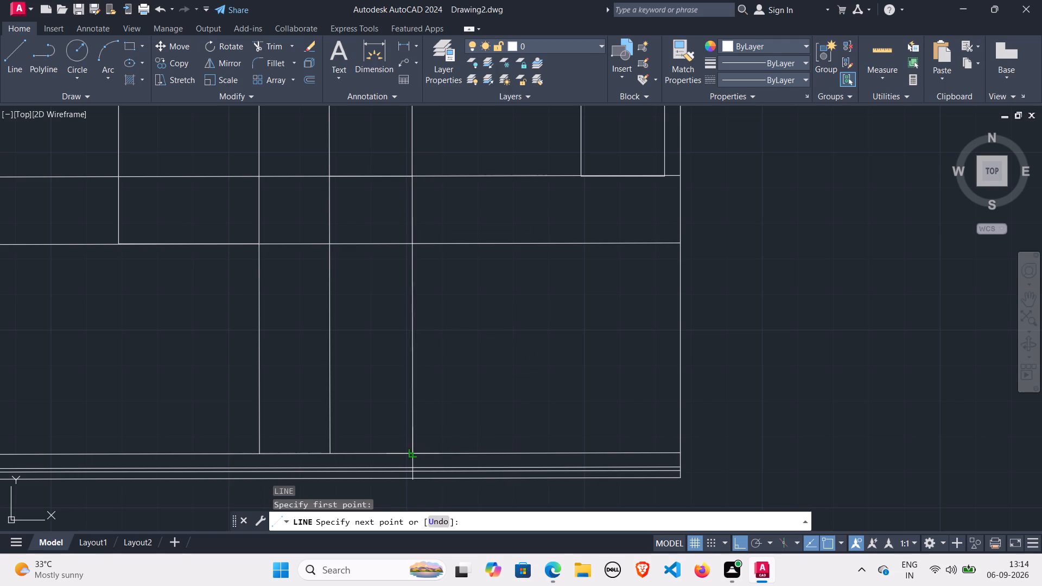
left_click(410, 456)
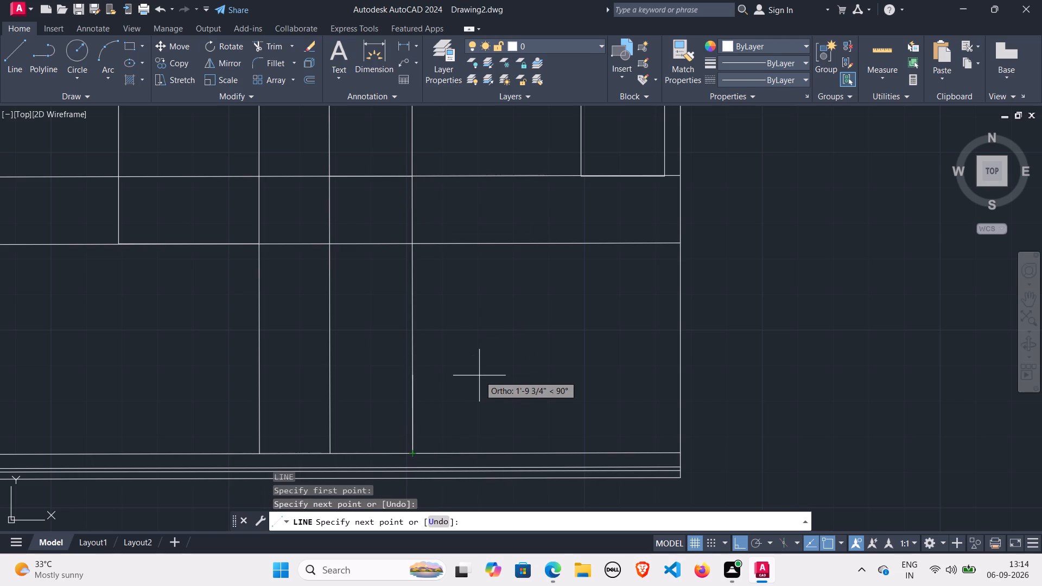
key("Return")
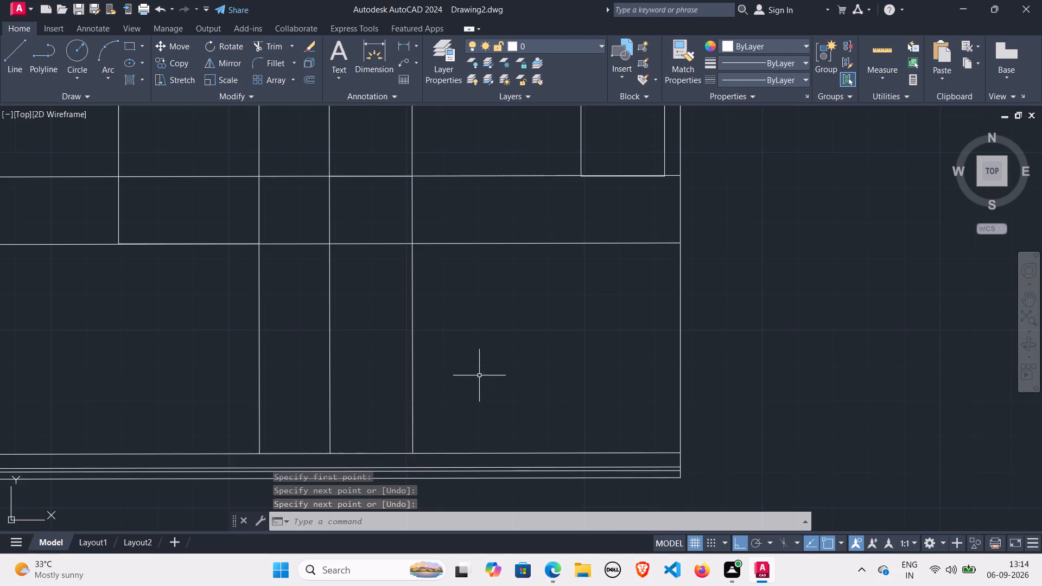
Erase the two segments of the vertical just left of the central narrow box that cross the lower section and the 1'7" band.
scroll(479, 375, "up", 1)
scroll(436, 291, "down", 2)
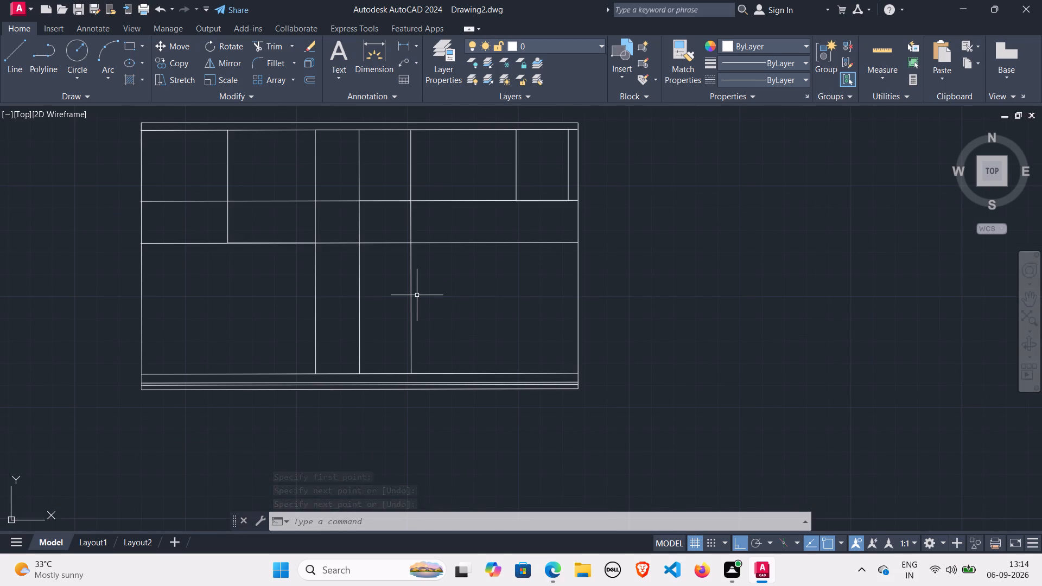
scroll(402, 297, "up", 2)
middle_click_drag(346, 271, 373, 336)
scroll(369, 332, "down", 1)
left_click(265, 336)
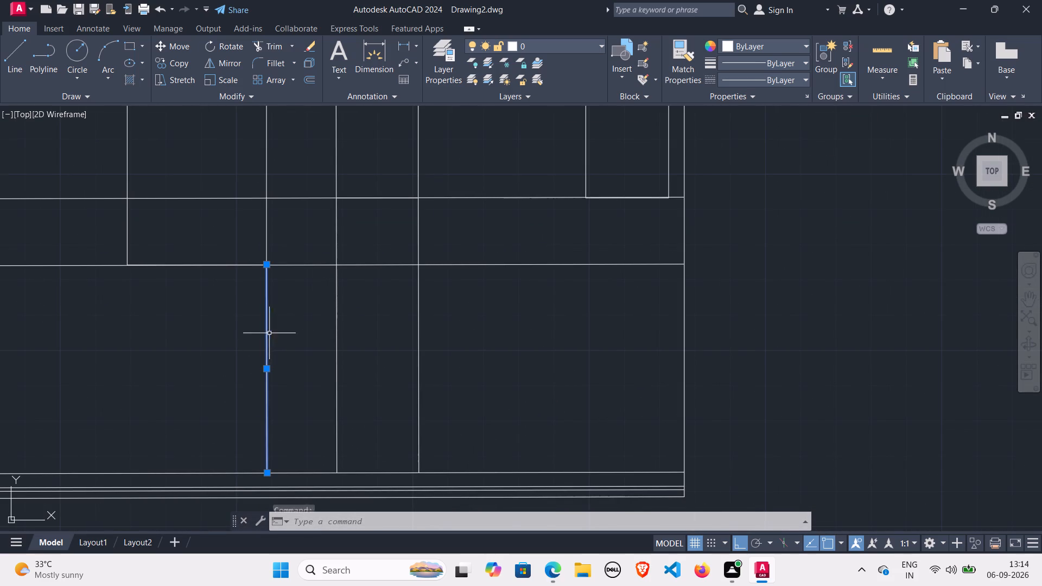
right_click(275, 329)
left_click(301, 90)
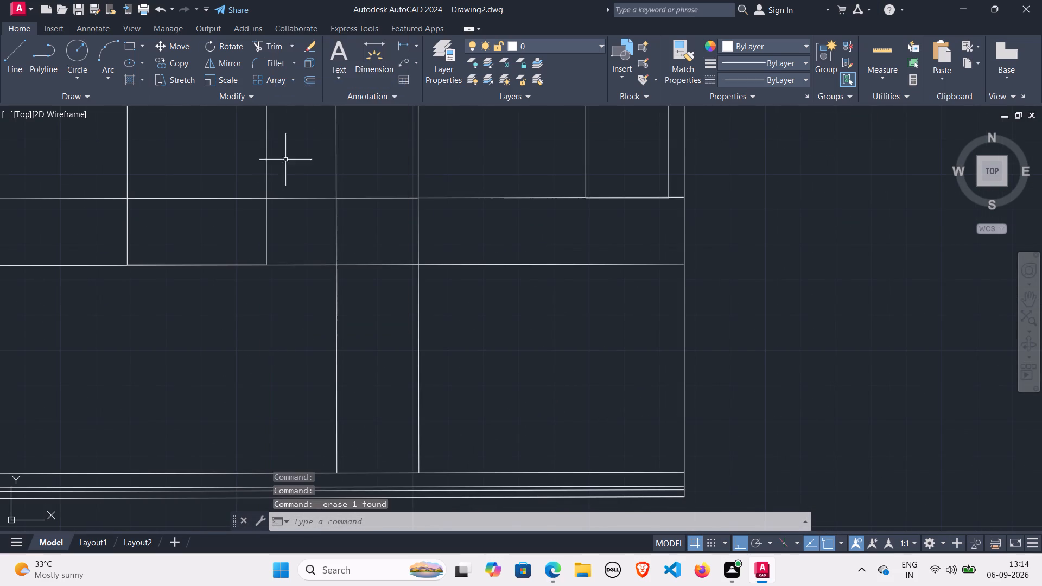
left_click(265, 224)
right_click(266, 220)
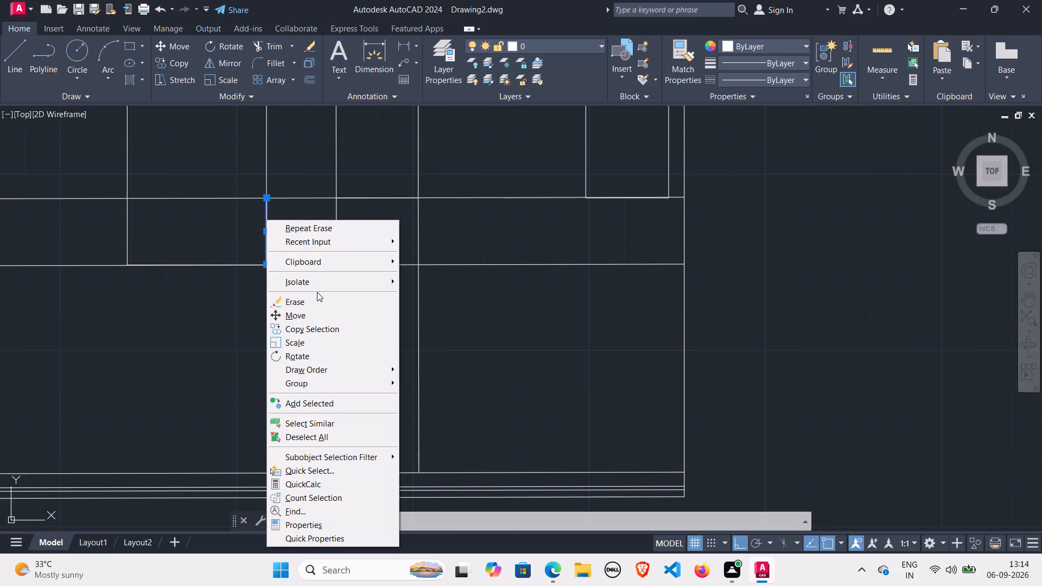
left_click(310, 298)
scroll(241, 265, "down", 1)
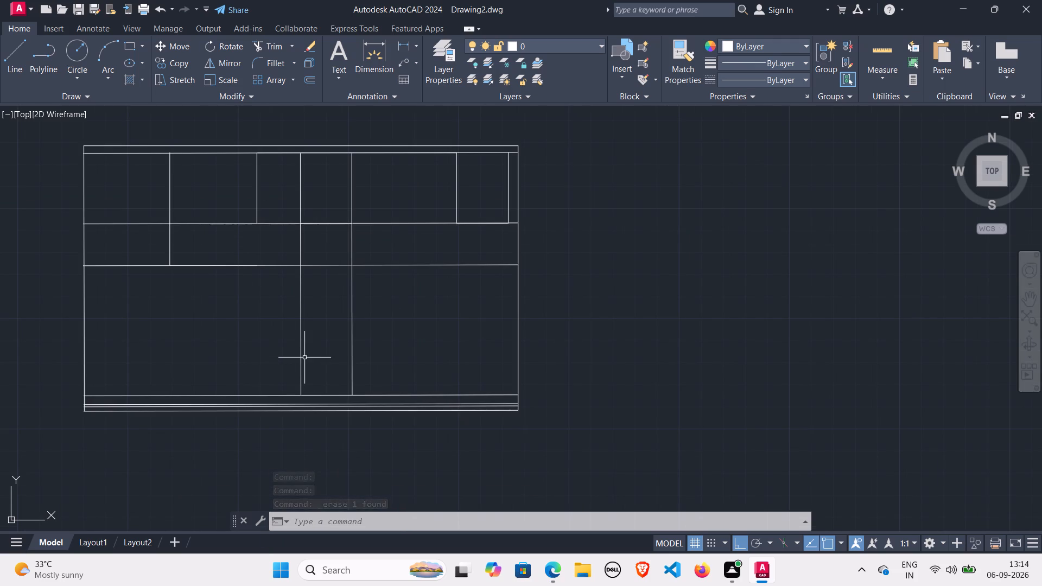
Start a new line in the drawing.
key("space")
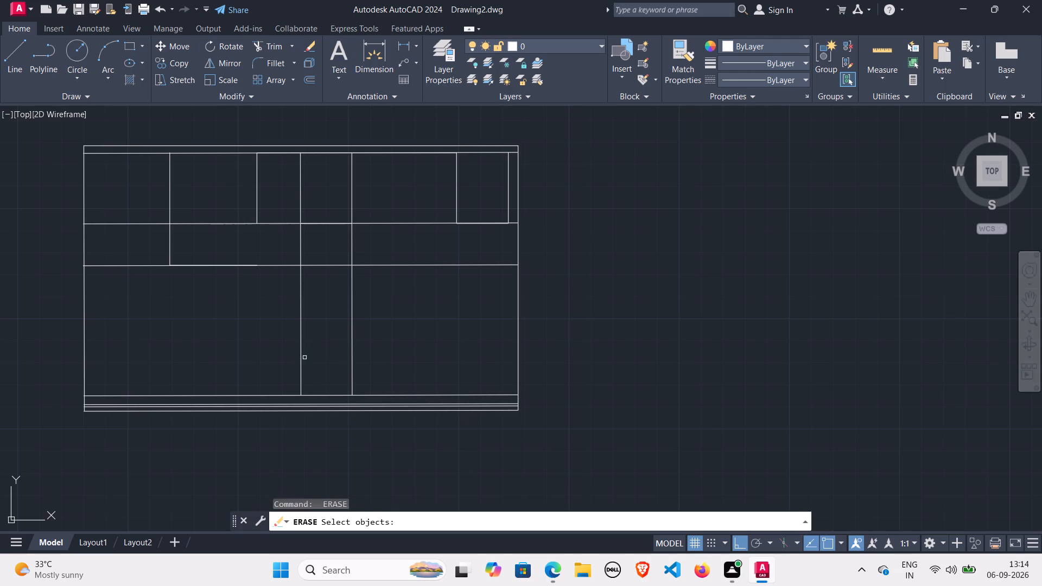
key("space")
type("L")
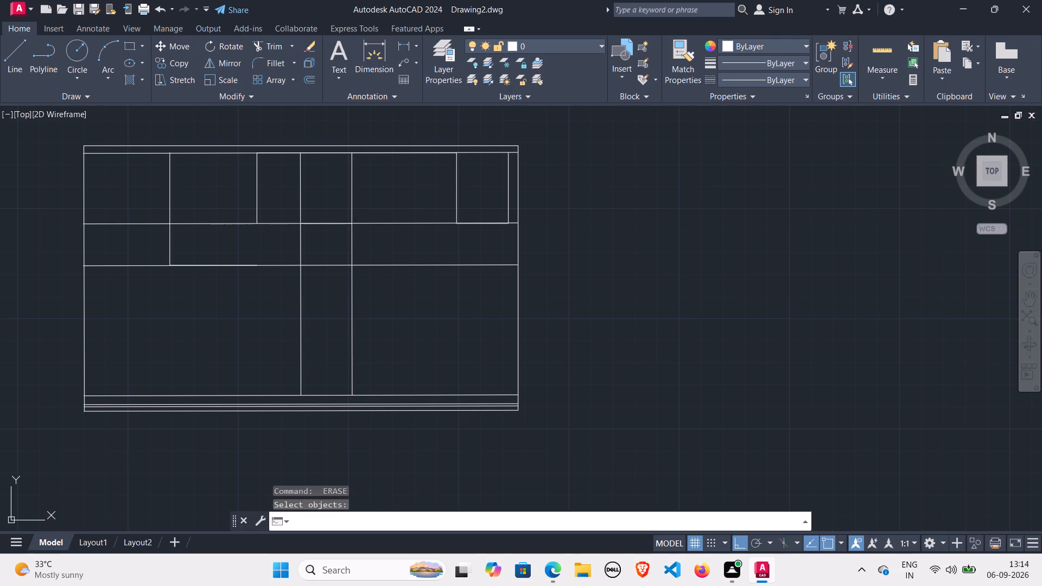
key("Return")
key("backslash")
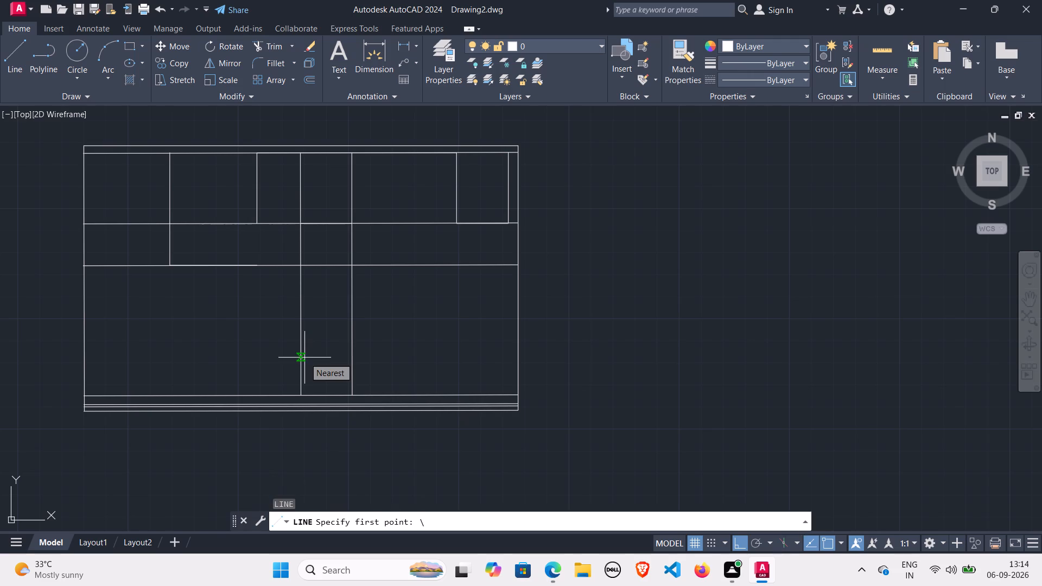
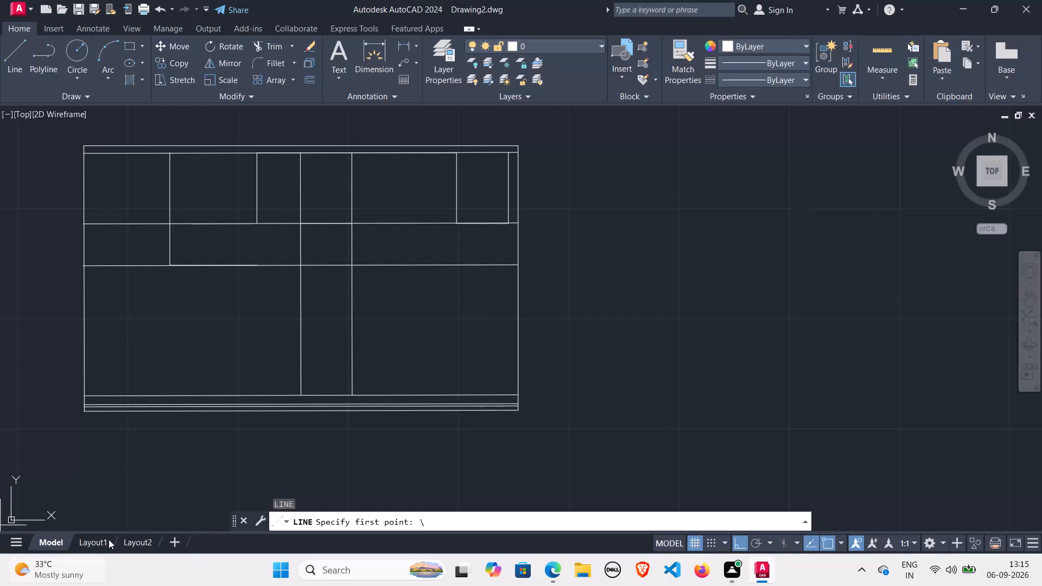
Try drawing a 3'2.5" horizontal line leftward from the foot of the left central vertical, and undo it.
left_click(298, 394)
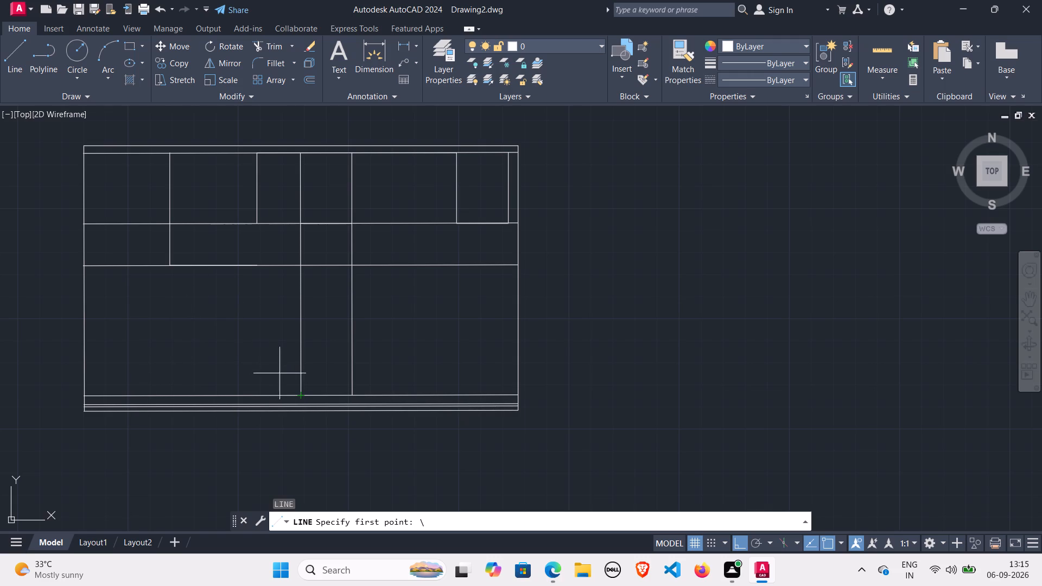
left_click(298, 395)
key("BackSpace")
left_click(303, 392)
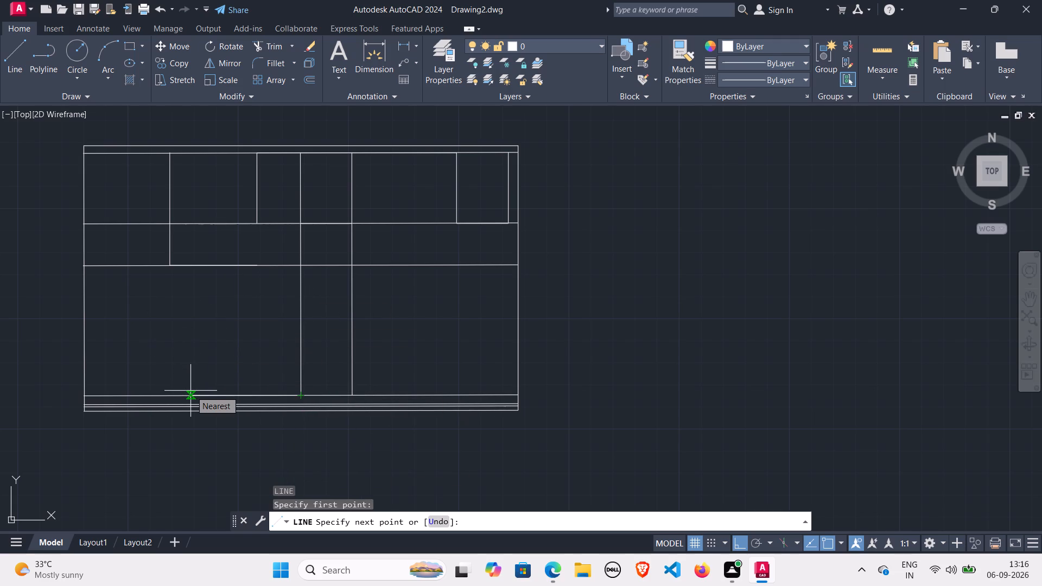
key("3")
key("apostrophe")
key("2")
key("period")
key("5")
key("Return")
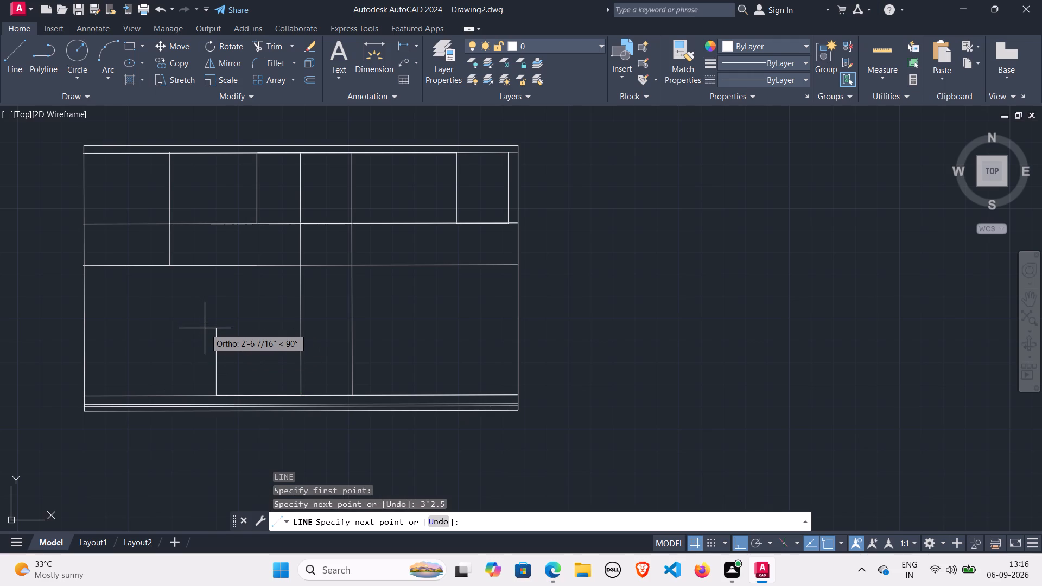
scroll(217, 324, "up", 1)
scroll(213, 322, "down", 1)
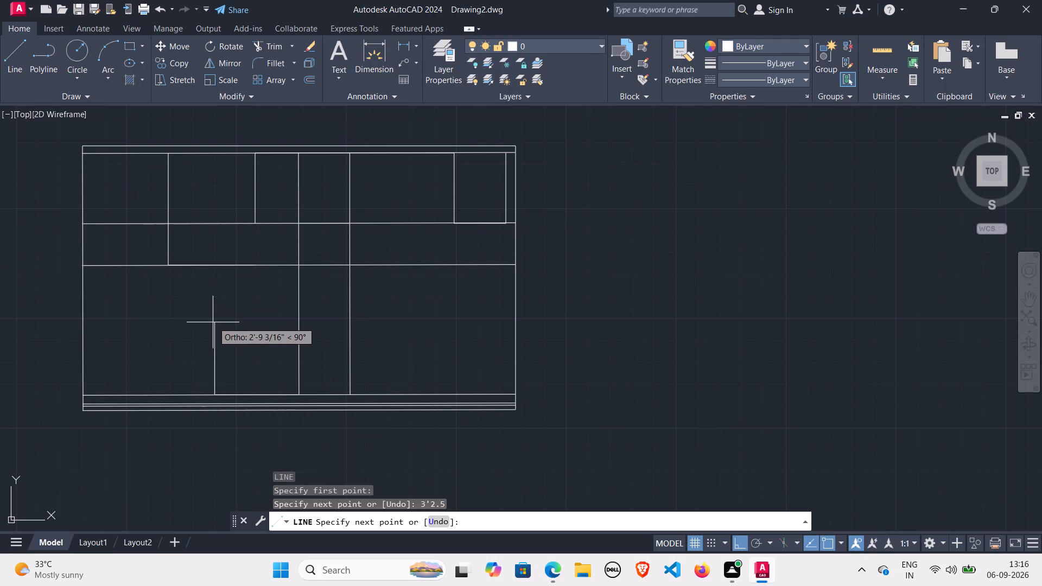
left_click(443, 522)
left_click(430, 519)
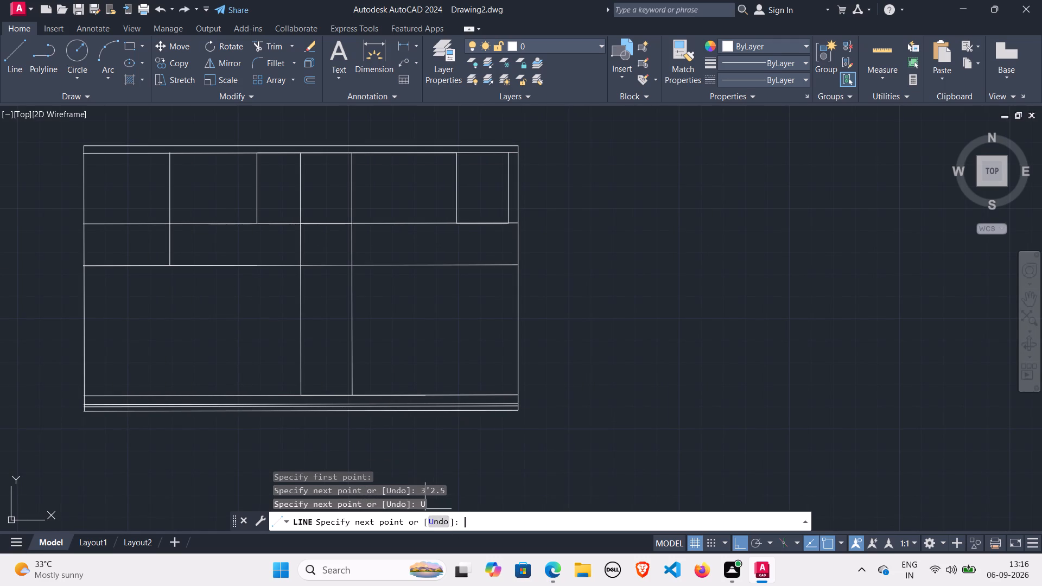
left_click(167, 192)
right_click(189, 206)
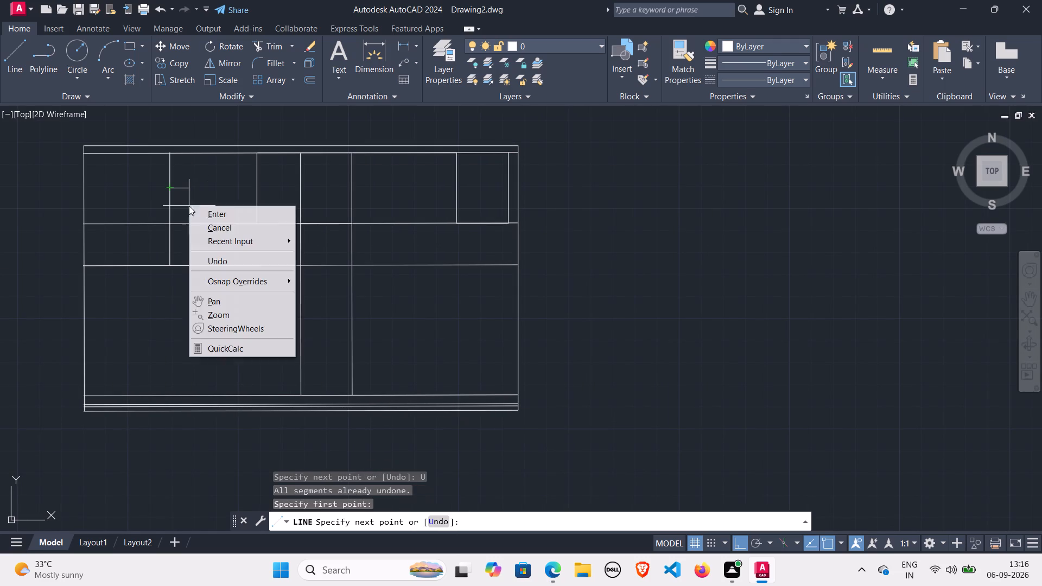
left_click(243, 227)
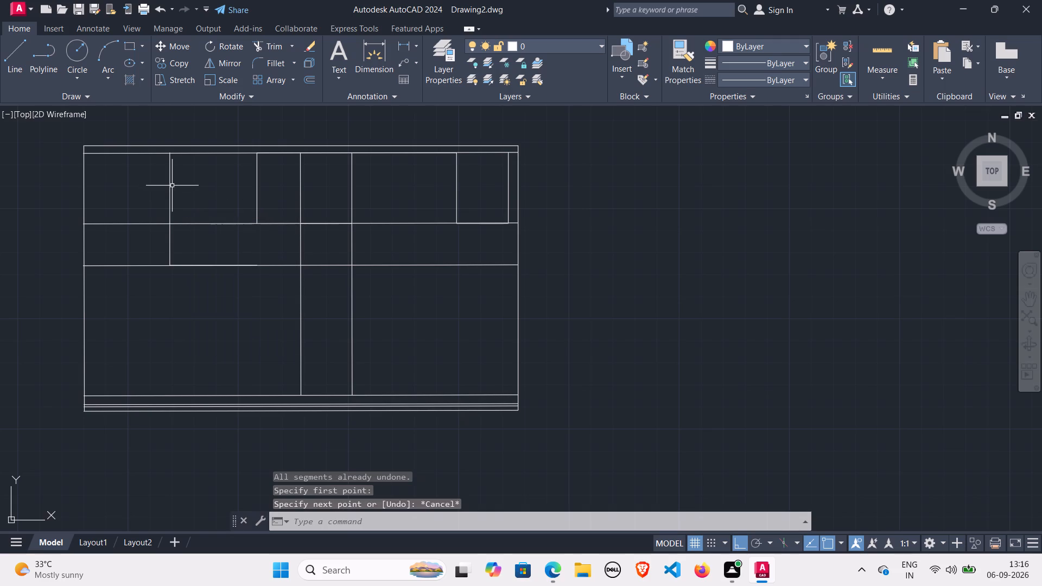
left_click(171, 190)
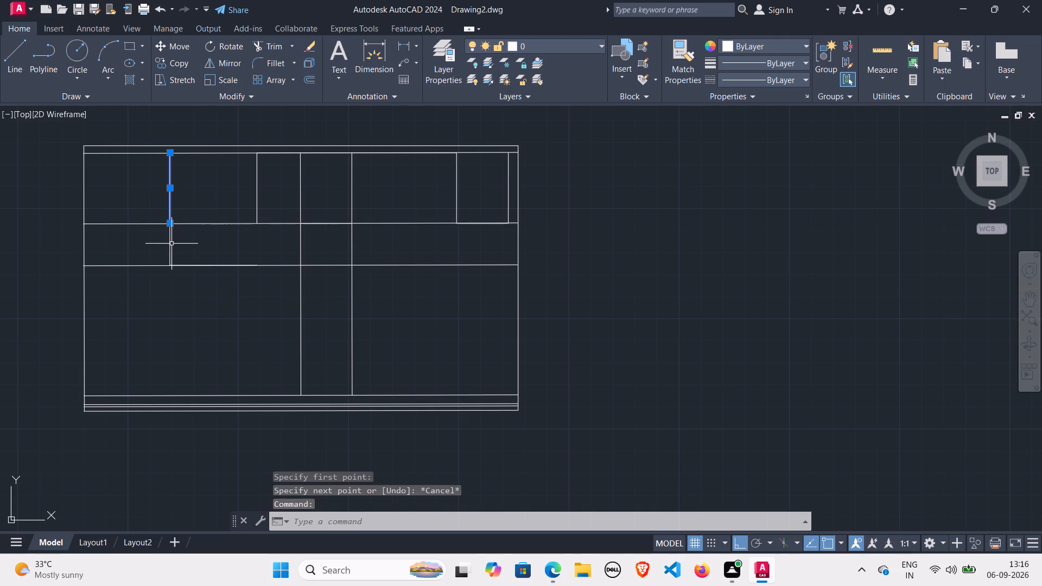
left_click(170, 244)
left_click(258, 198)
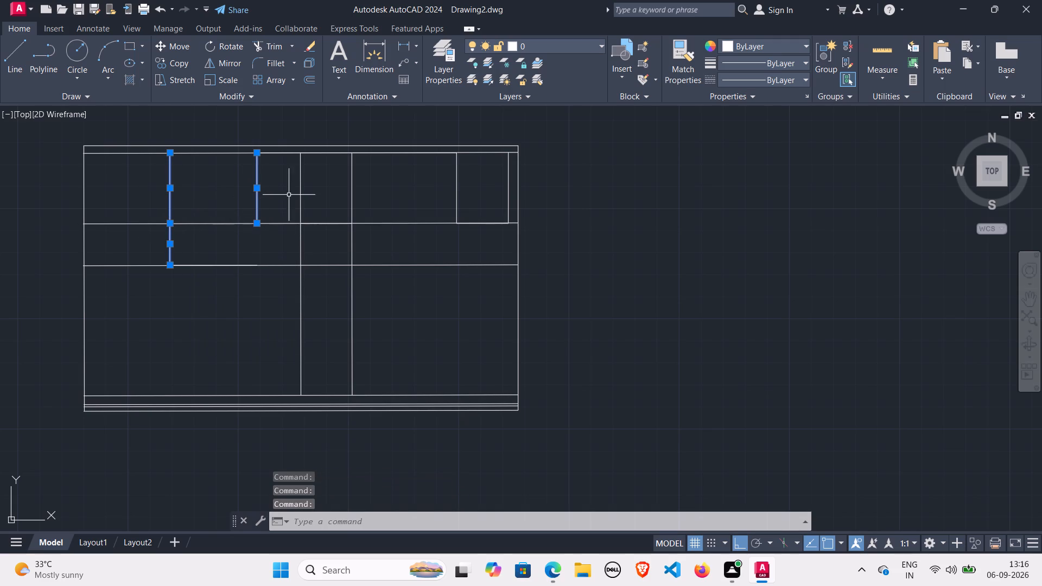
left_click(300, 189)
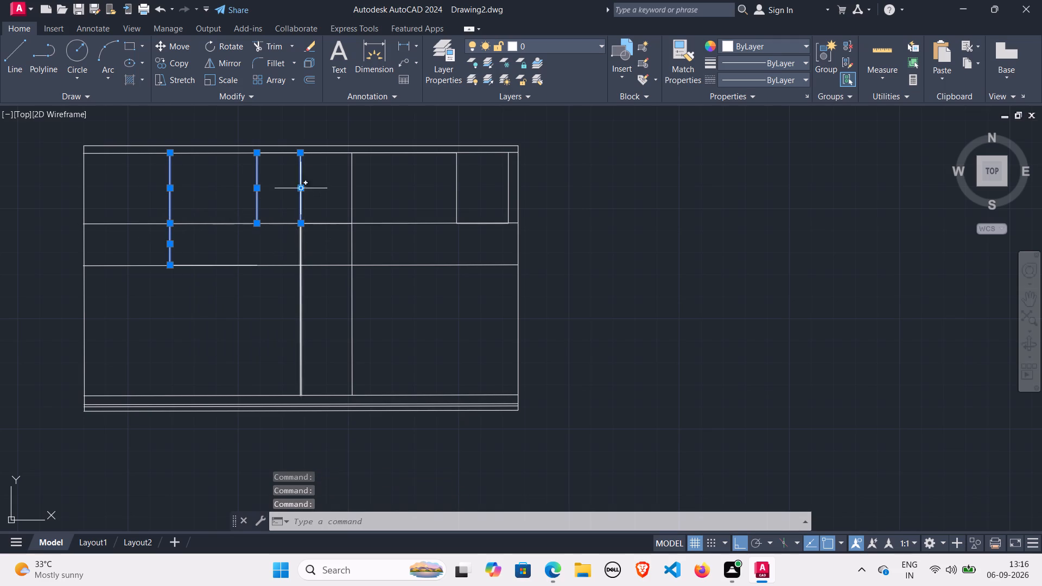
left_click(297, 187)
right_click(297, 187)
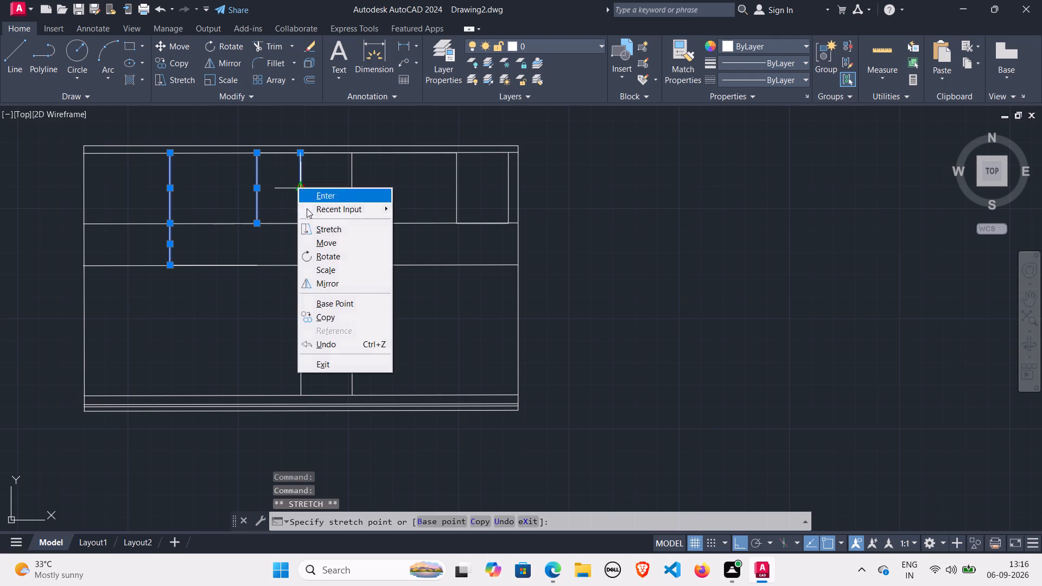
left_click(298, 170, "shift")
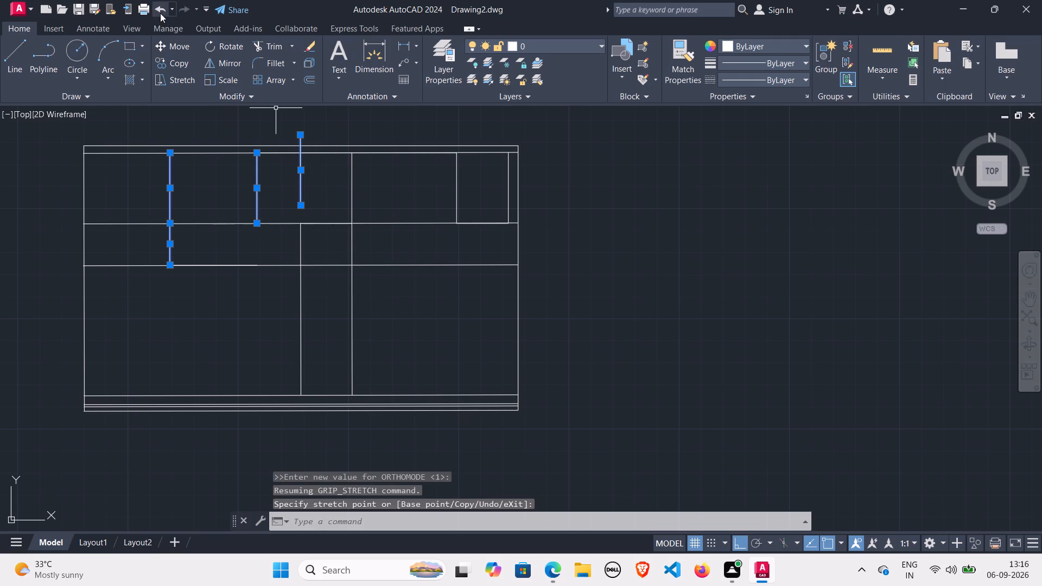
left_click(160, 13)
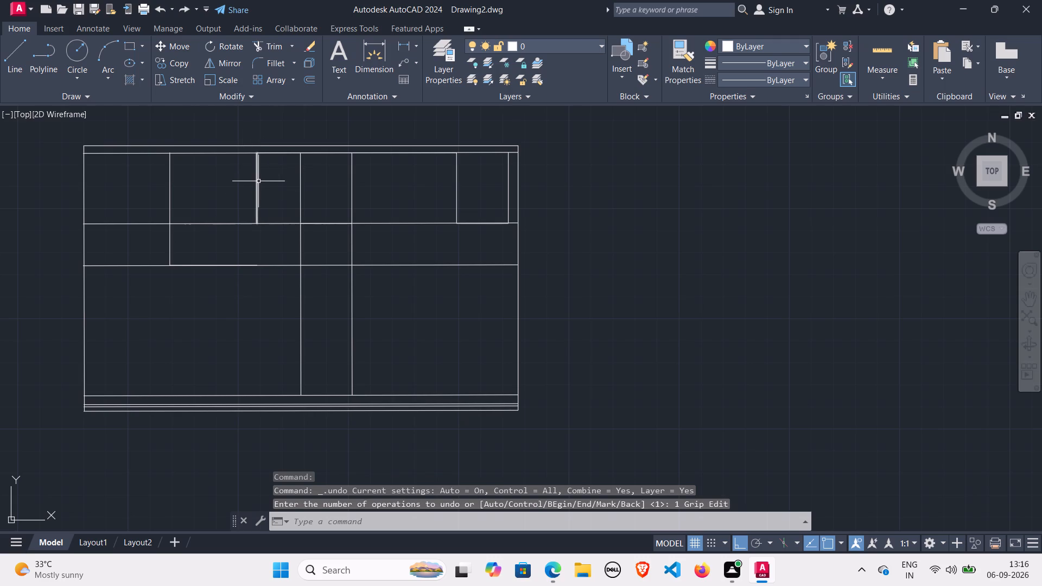
Erase the three vertical segments between the outline's left edge and the left central vertical, in the upper band and the 1'7" band.
left_click(258, 181)
right_click(268, 181)
left_click(289, 261)
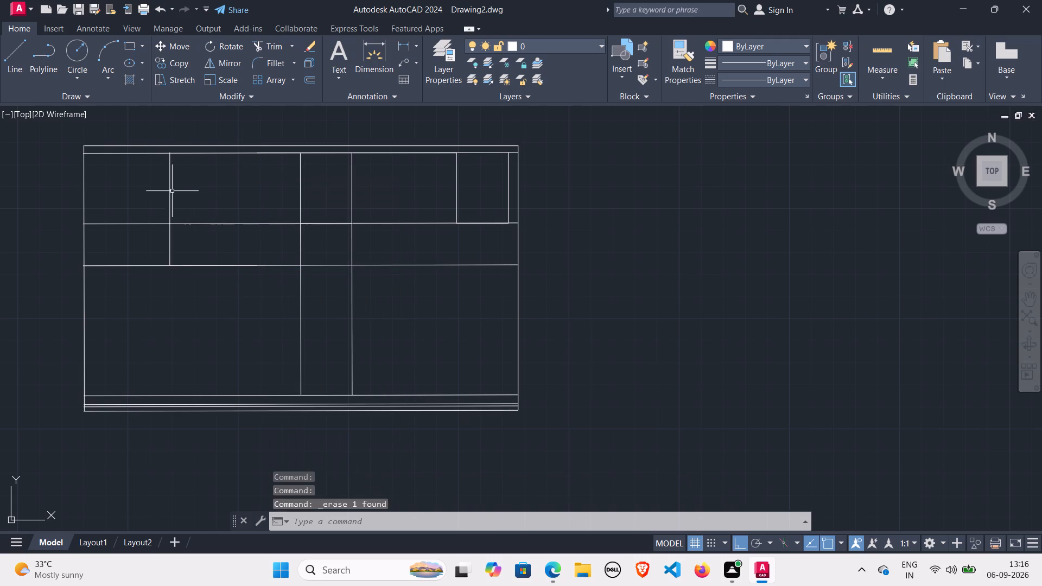
left_click(171, 193)
right_click(170, 193)
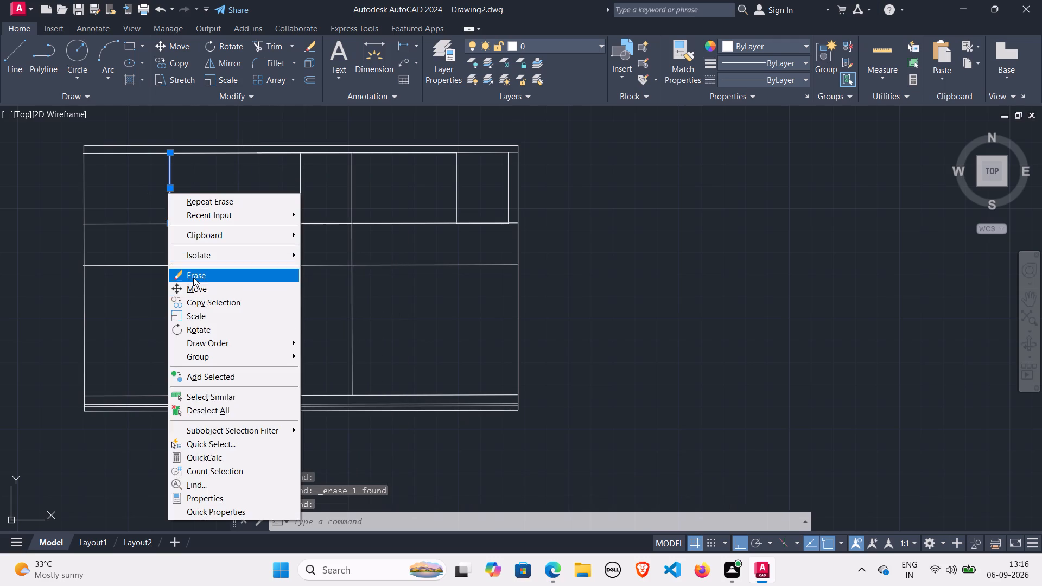
left_click(193, 277)
left_click(169, 240)
right_click_drag(173, 235, 162, 234)
left_click(202, 297)
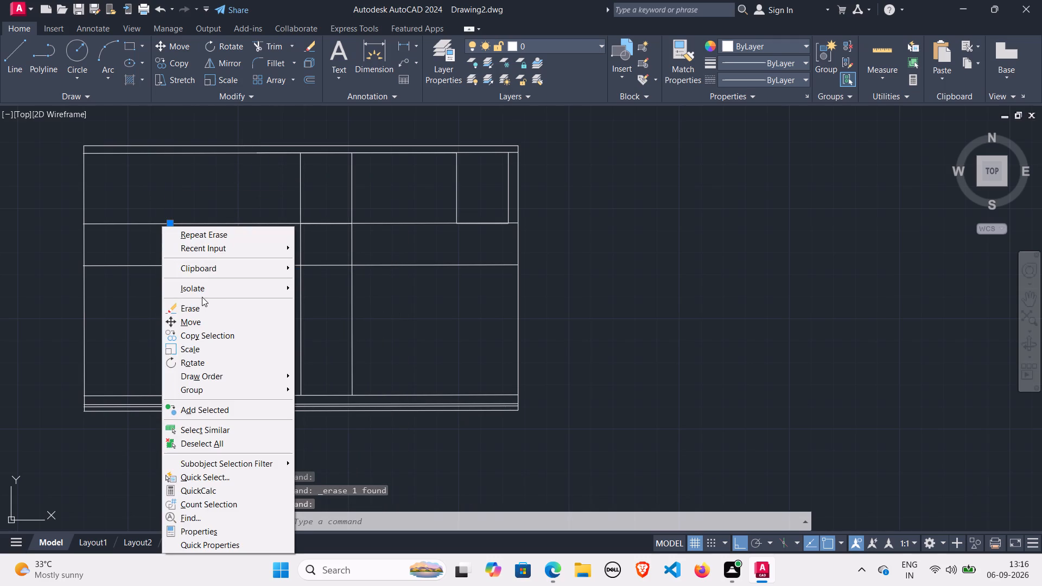
left_click(202, 305)
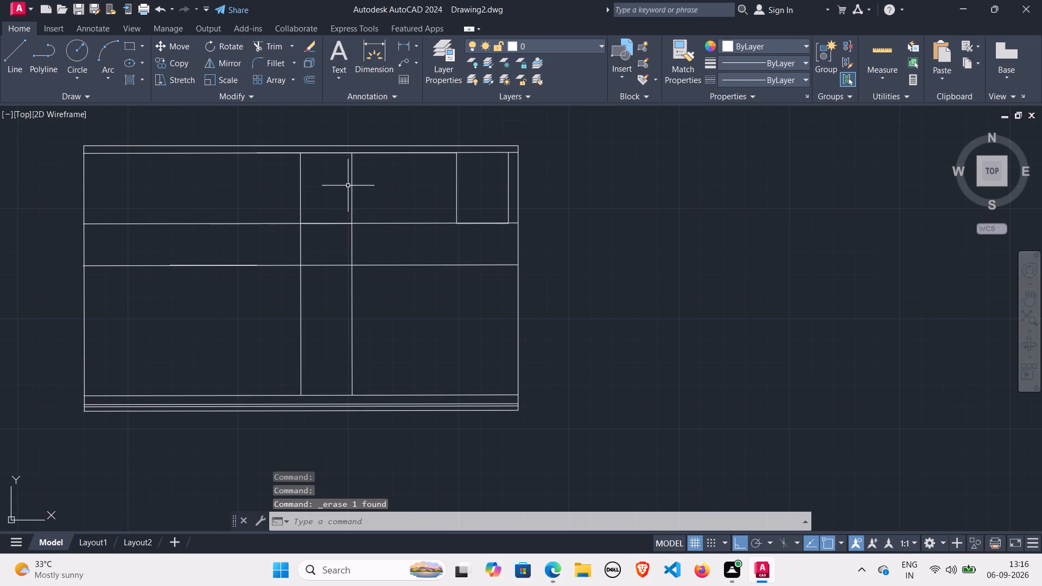
Erase both segments of the right central vertical, from the upper band down to the first bottom horizontal.
left_click(352, 186)
left_click(351, 243)
right_click(357, 297)
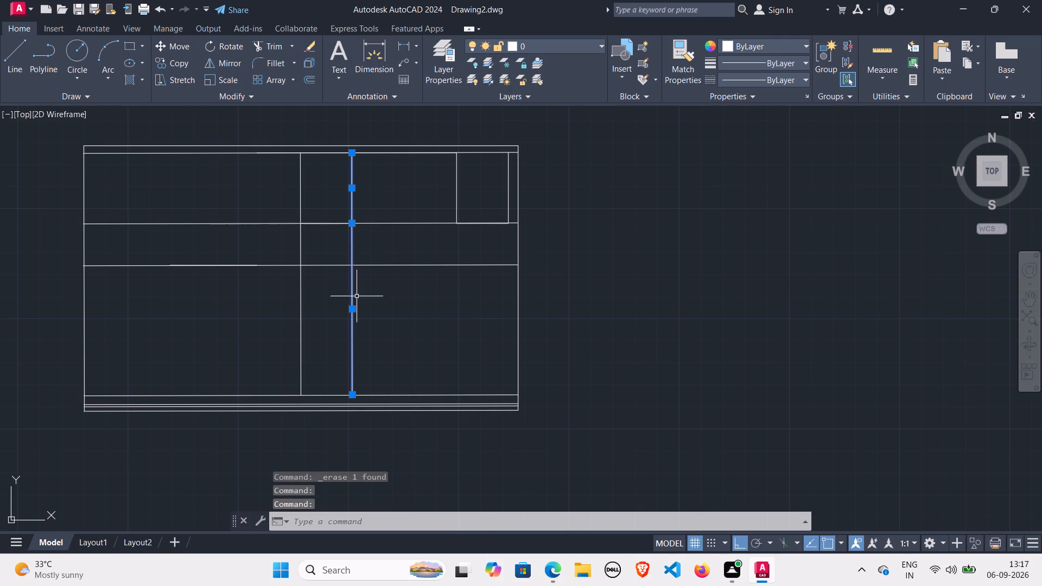
left_click(401, 326)
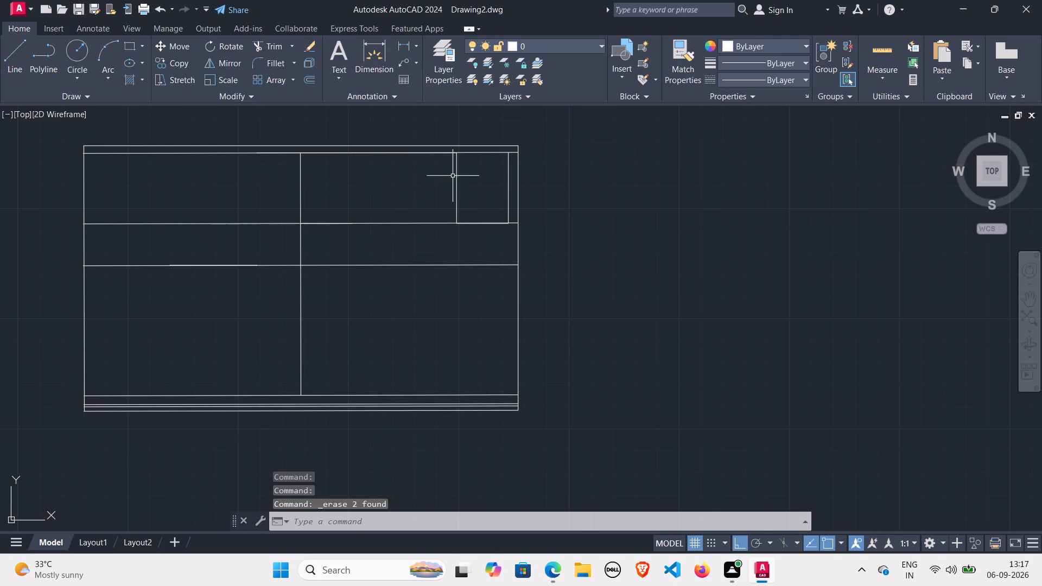
Erase the two verticals near the right end of the upper band.
left_click(456, 182)
right_click(452, 189)
left_click(476, 275)
left_click(510, 193)
right_click(508, 193)
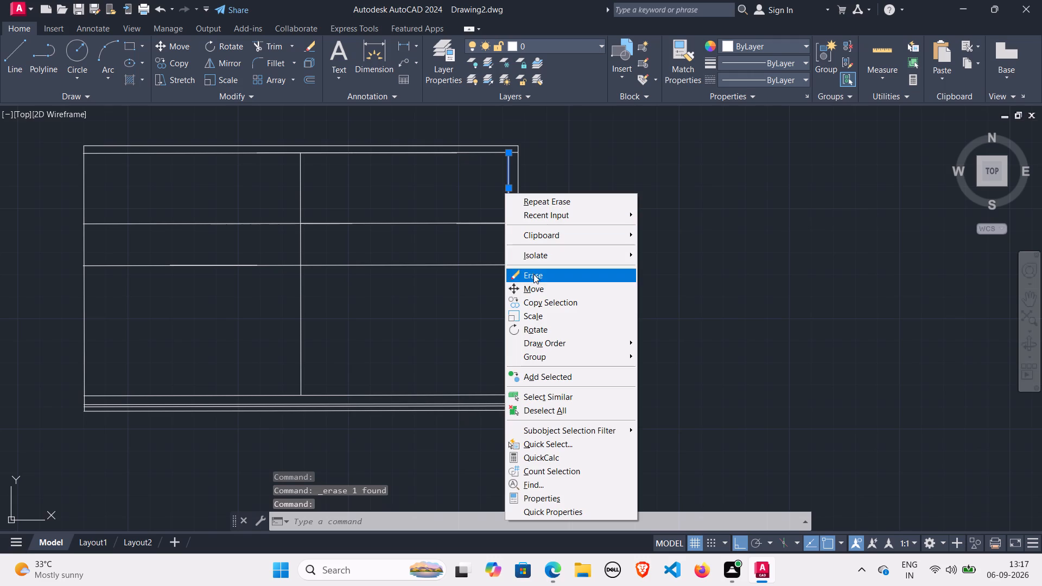
left_click(533, 274)
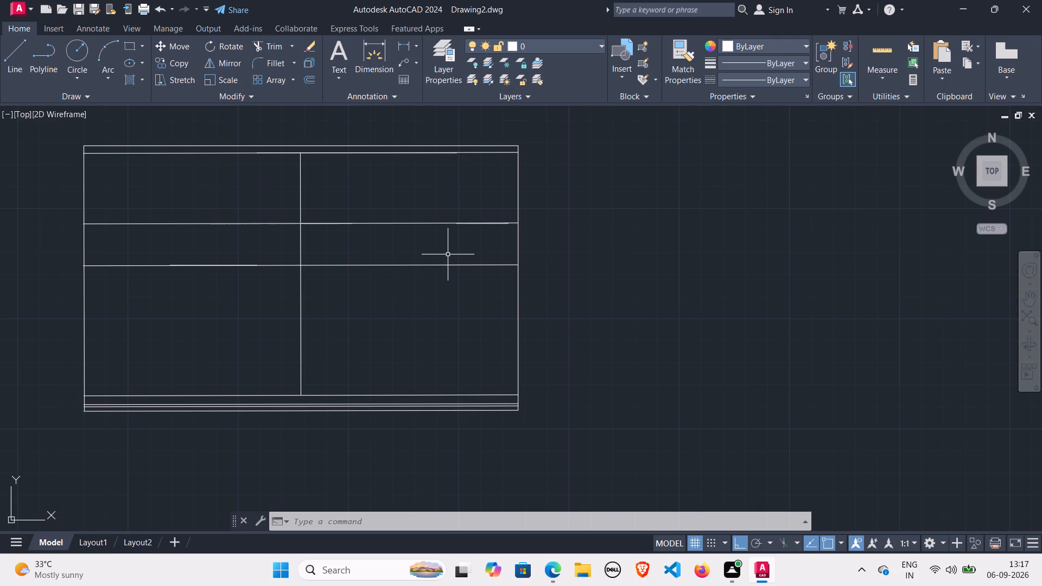
Erase the short leftover segment running just beneath the upper band's lower horizontal, near the outline's right edge.
scroll(456, 238, "up", 2)
scroll(559, 219, "up", 2)
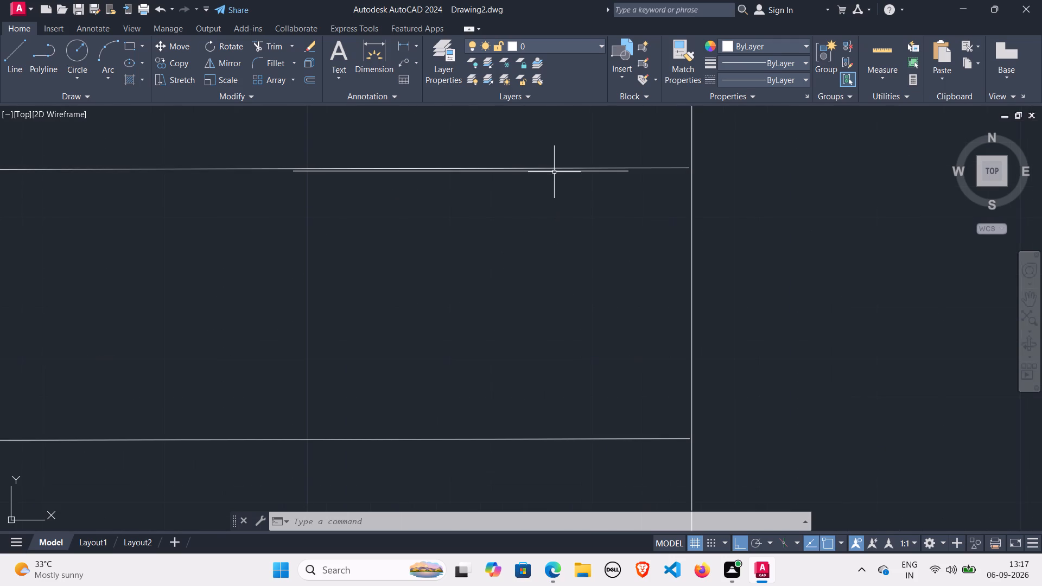
left_click(554, 172)
right_click_drag(550, 172, 543, 169)
left_click(576, 251)
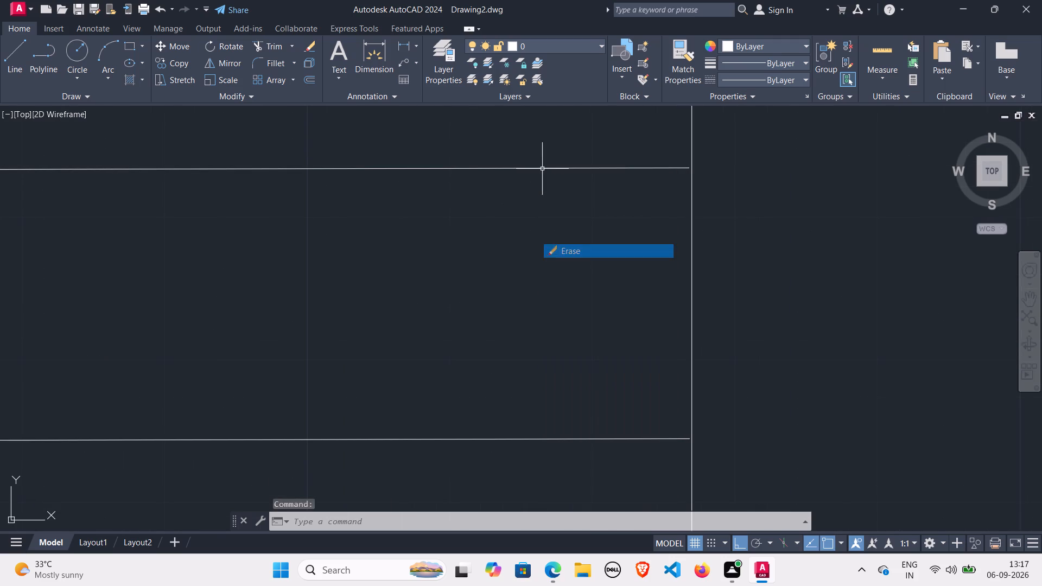
Erase the short leftover segment overlapping the upper band's lower horizontal, just right of the remaining central vertical.
scroll(415, 254, "down", 1)
scroll(282, 256, "up", 1)
scroll(239, 235, "down", 2)
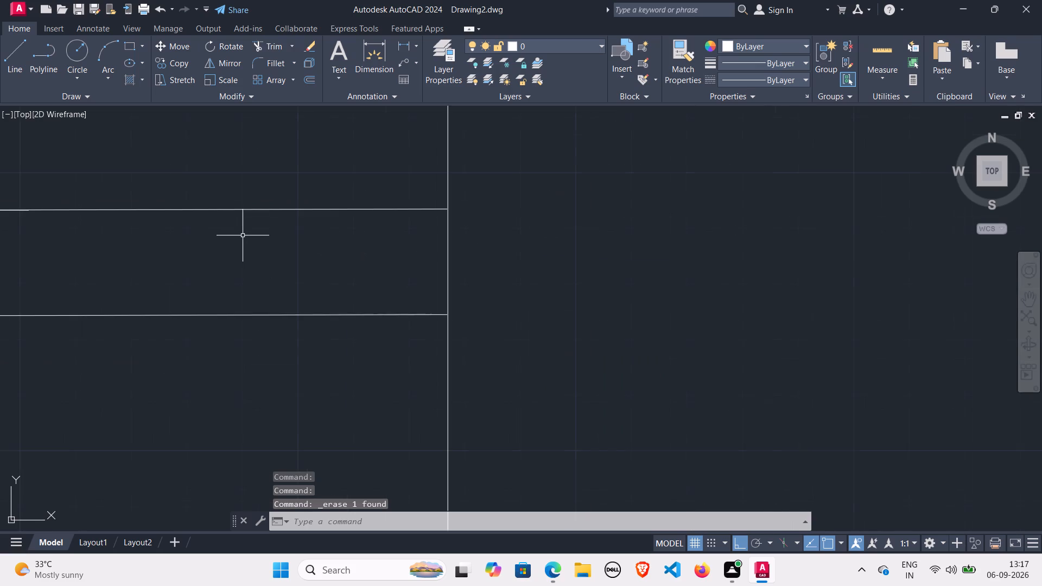
middle_click_drag(195, 238, 547, 148)
scroll(352, 193, "up", 1)
middle_click_drag(356, 180, 386, 303)
scroll(378, 243, "up", 1)
scroll(443, 176, "up", 2)
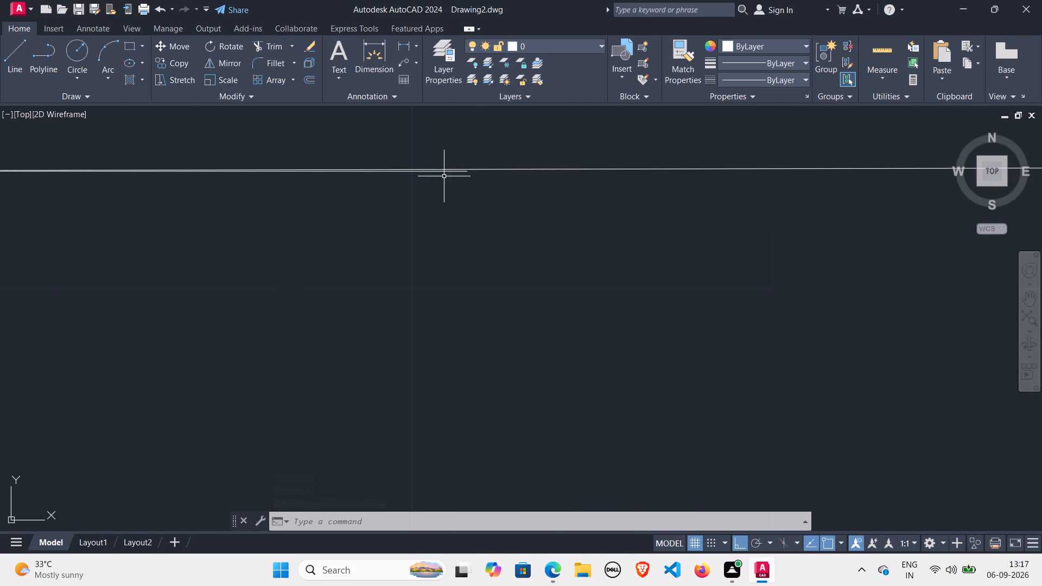
left_click(460, 171)
right_click(460, 171)
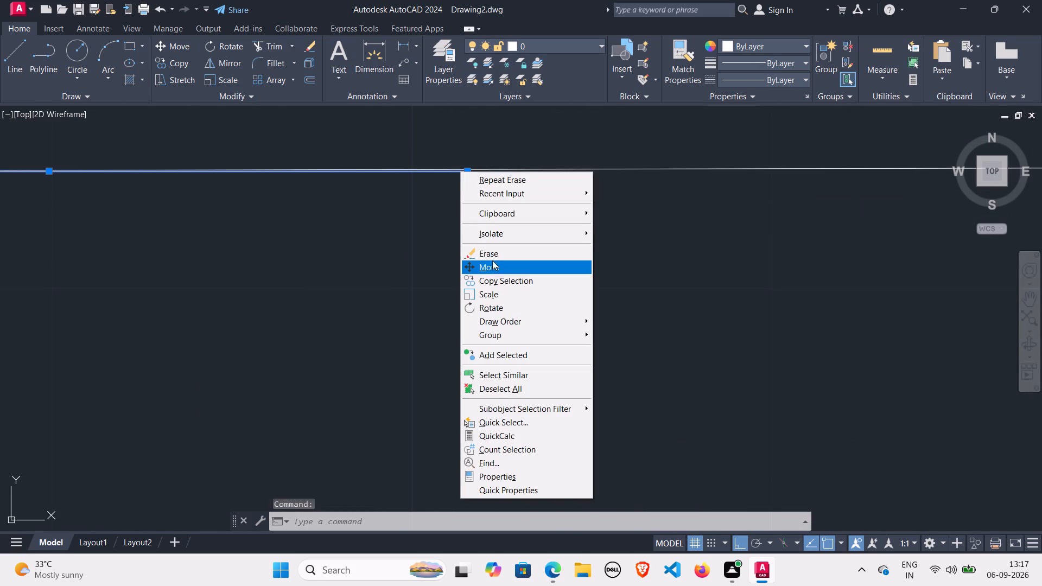
left_click(493, 253)
Erase the leftover segment just beneath the upper band's lower horizontal, between the central vertical and the outline's right edge.
scroll(332, 239, "down", 4)
scroll(327, 188, "down", 2)
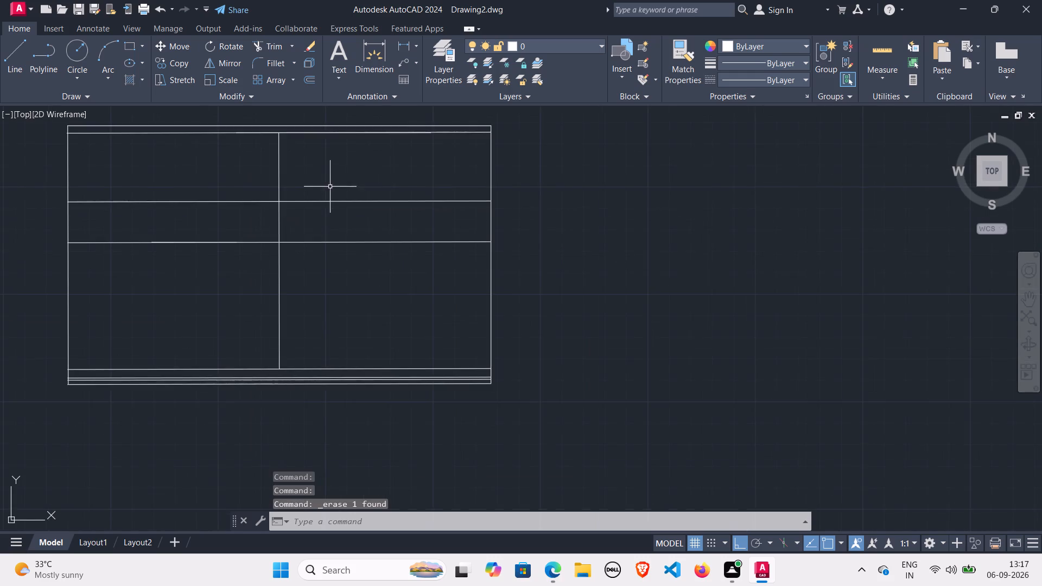
scroll(334, 182, "up", 1)
middle_click_drag(334, 182, 339, 277)
scroll(371, 242, "up", 1)
scroll(477, 200, "up", 1)
middle_click_drag(475, 200, 473, 233)
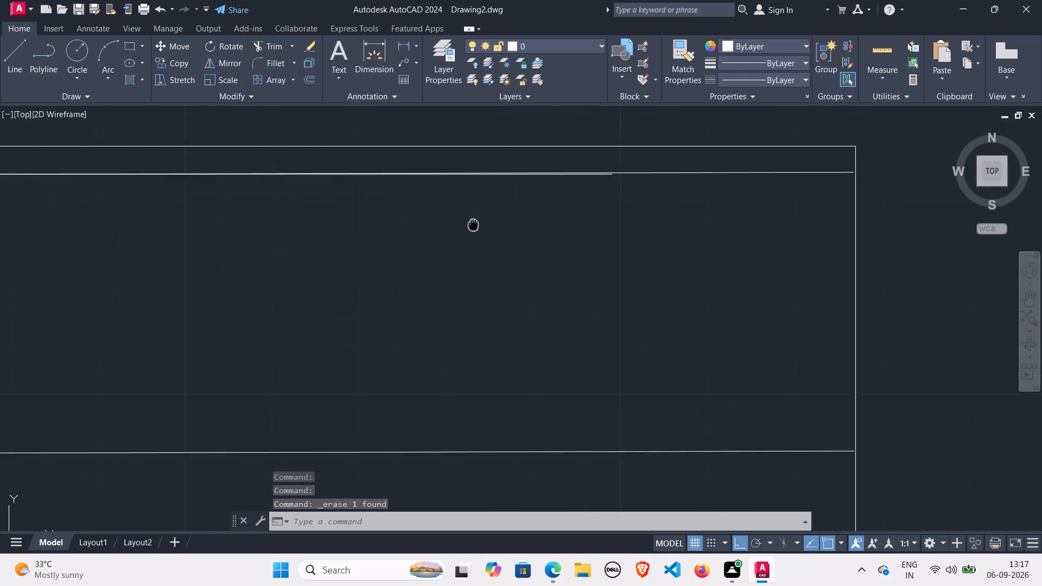
middle_click_drag(473, 233, 481, 280)
scroll(511, 258, "up", 1)
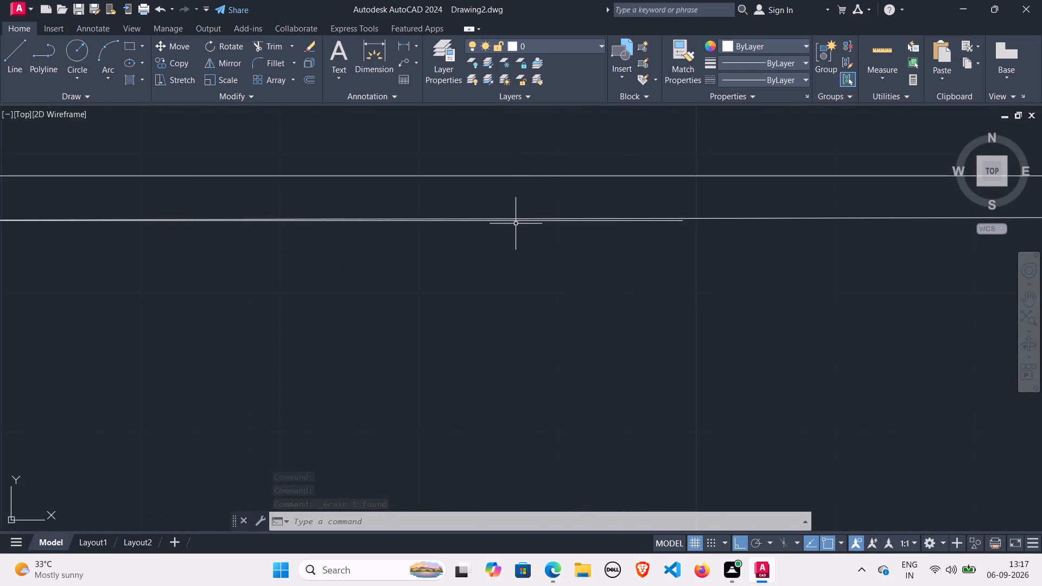
left_click(516, 219)
right_click(516, 219)
left_click(537, 298)
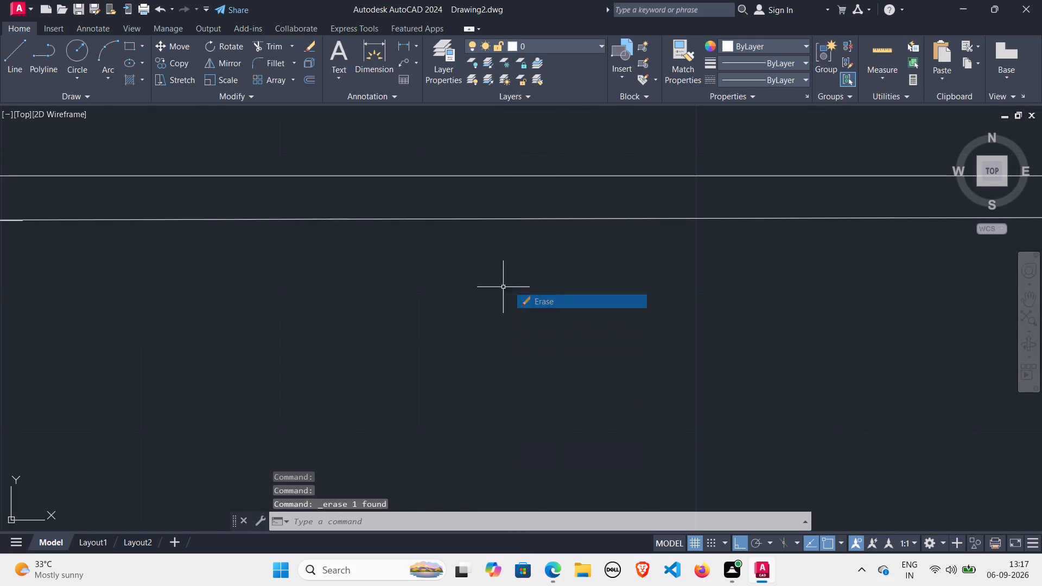
Erase the adjoining leftover segment overlapping the upper band's lower horizontal, closer to the central vertical.
scroll(383, 278, "down", 2)
scroll(303, 273, "up", 1)
scroll(217, 260, "up", 2)
middle_click_drag(195, 251, 237, 251)
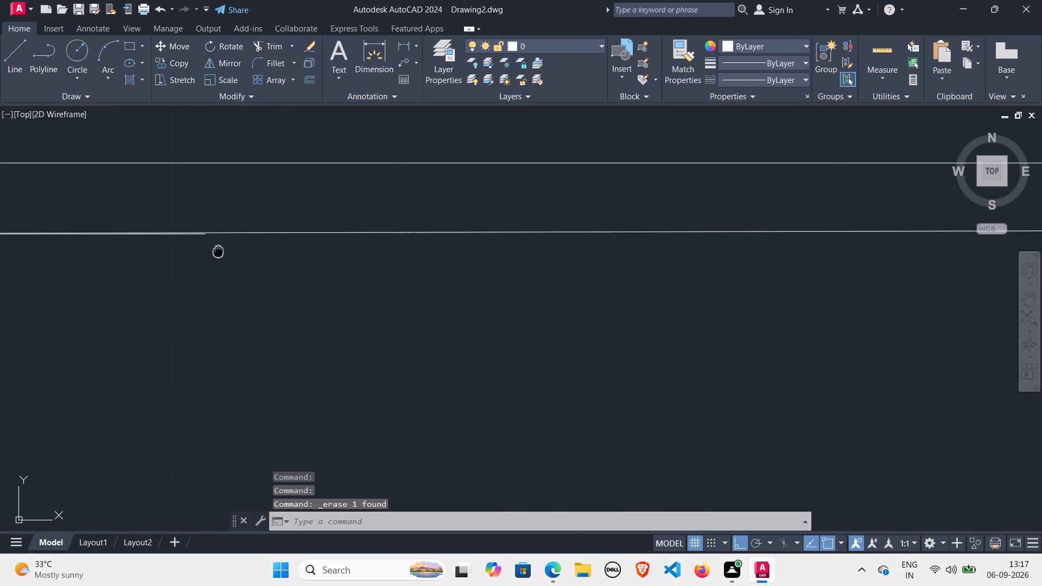
middle_click_drag(237, 251, 389, 243)
scroll(372, 246, "up", 1)
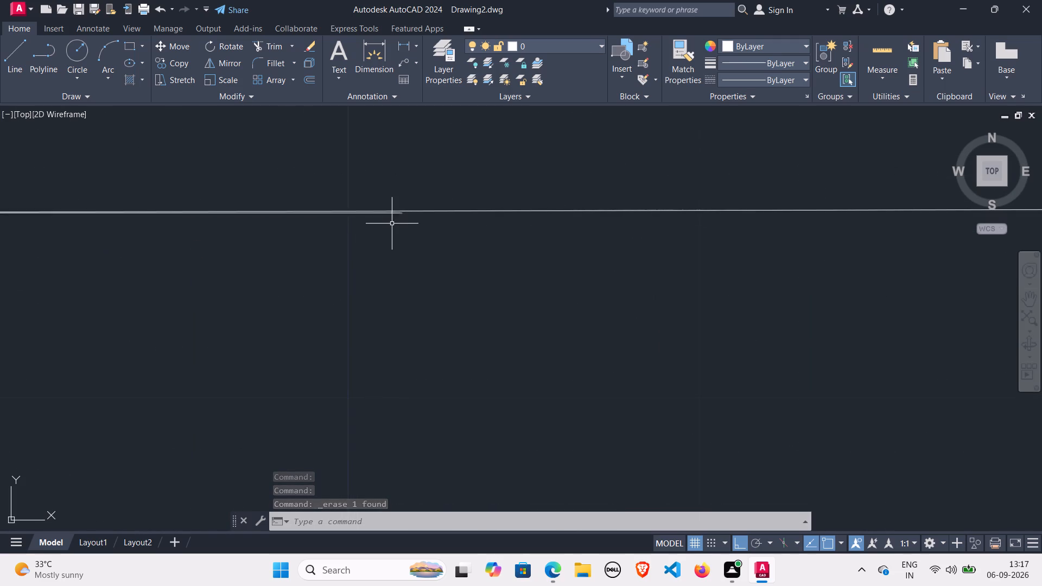
scroll(392, 224, "up", 2)
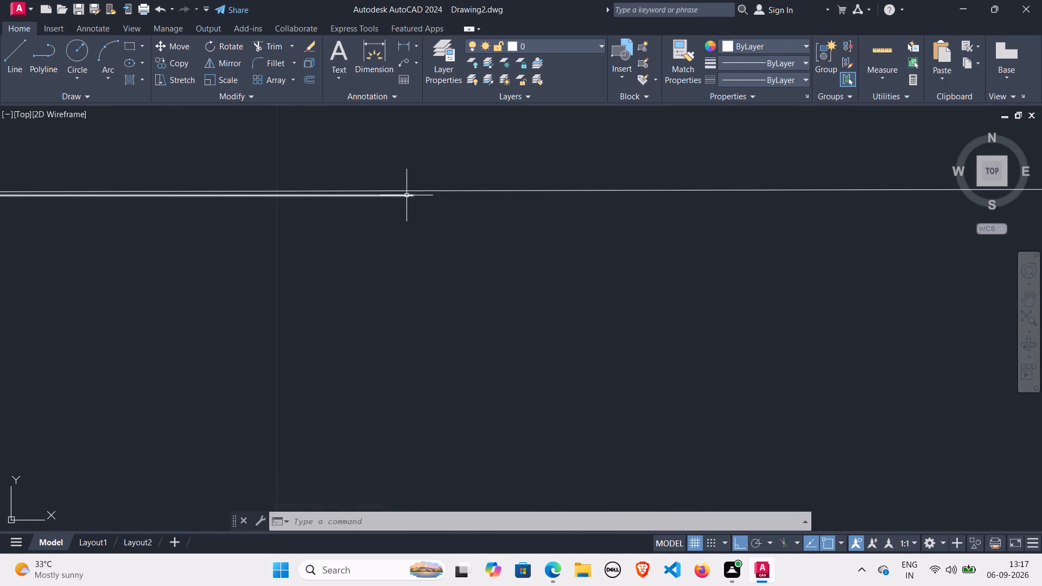
left_click(406, 195)
right_click(408, 195)
left_click(433, 277)
Erase the leftover segment overlapping the third inner horizontal from the top, left of the central vertical.
scroll(278, 247, "down", 2)
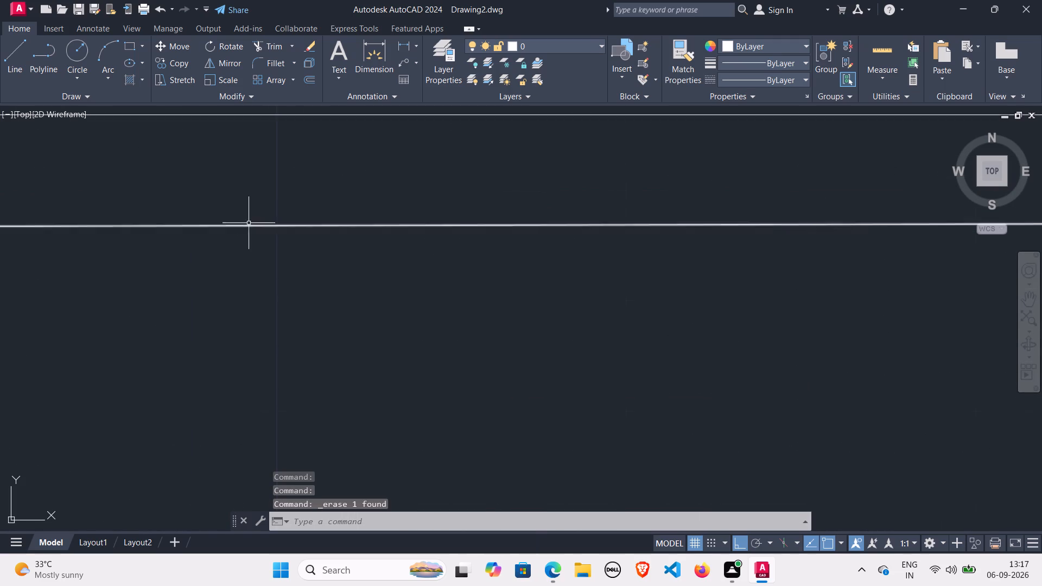
scroll(247, 222, "down", 5)
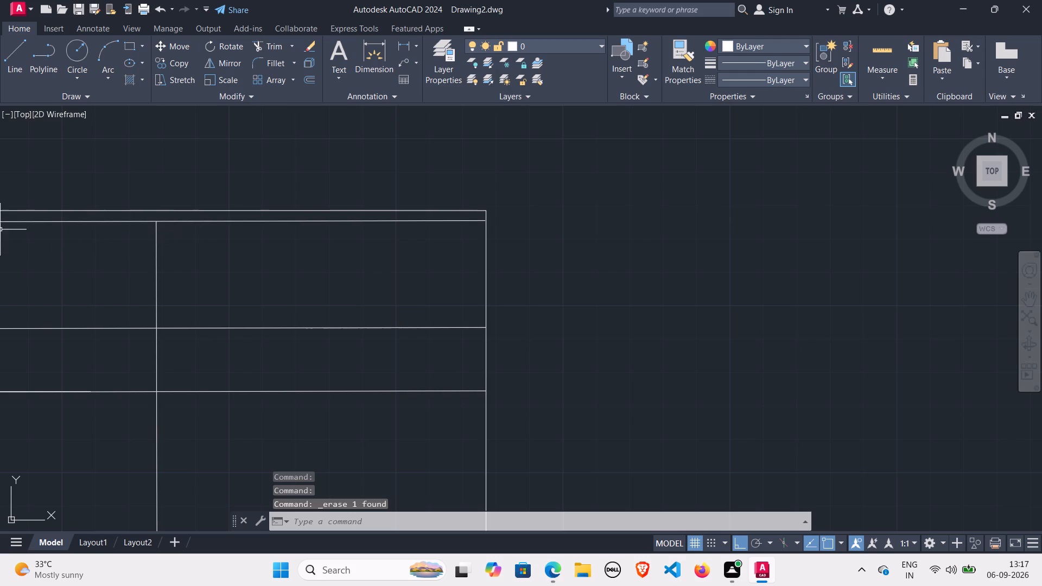
scroll(101, 290, "up", 1)
scroll(79, 234, "up", 1)
middle_click_drag(79, 236, 298, 259)
scroll(285, 244, "up", 2)
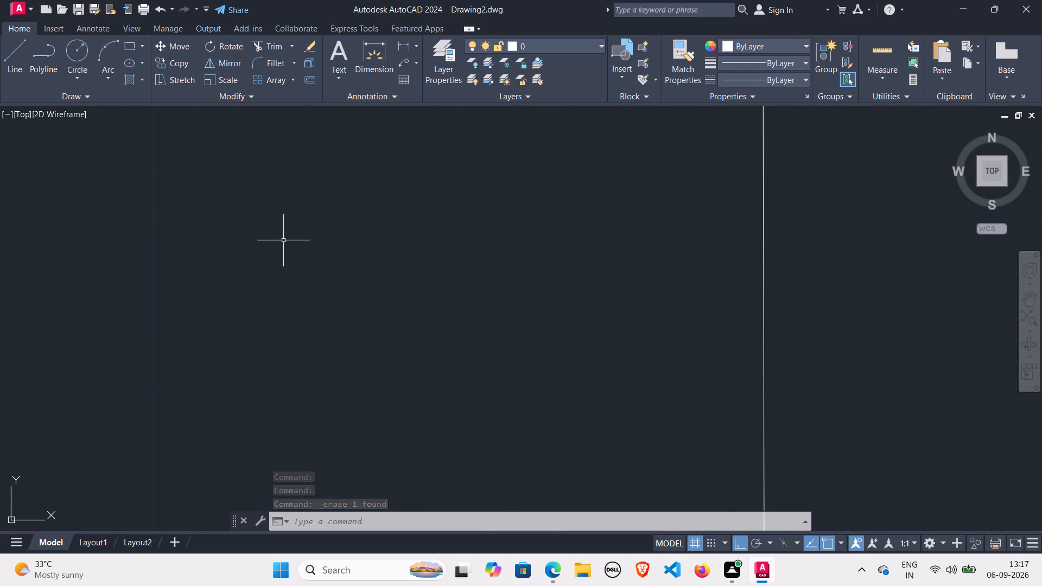
middle_click_drag(285, 272, 312, 407)
scroll(263, 335, "down", 3)
middle_click_drag(229, 362, 228, 347)
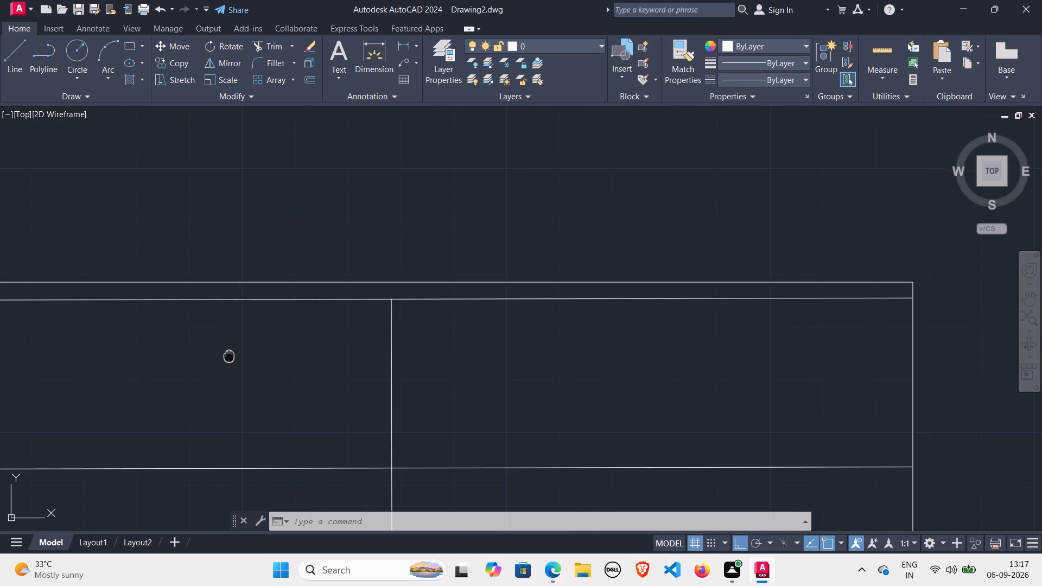
middle_click_drag(228, 347, 316, 211)
scroll(316, 211, "up", 1)
scroll(329, 358, "up", 1)
scroll(327, 348, "down", 3)
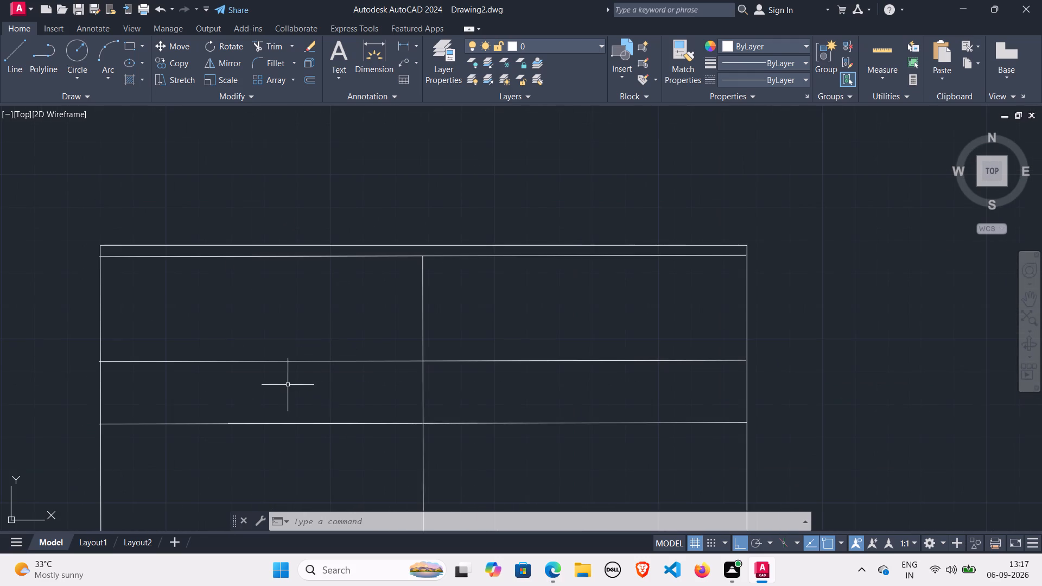
scroll(284, 381, "up", 2)
middle_click_drag(277, 369, 261, 275)
scroll(300, 341, "up", 1)
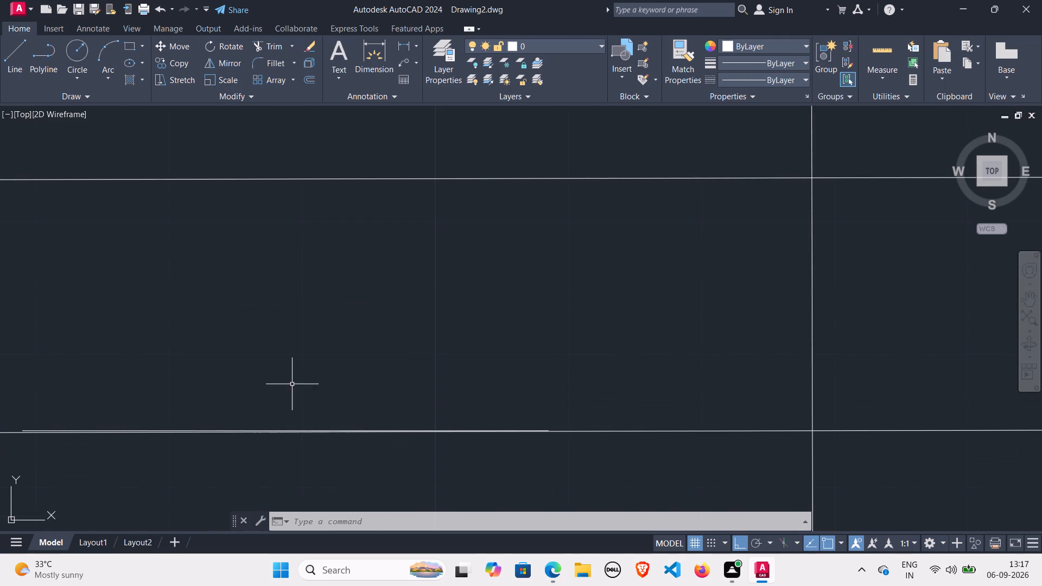
left_click(177, 431)
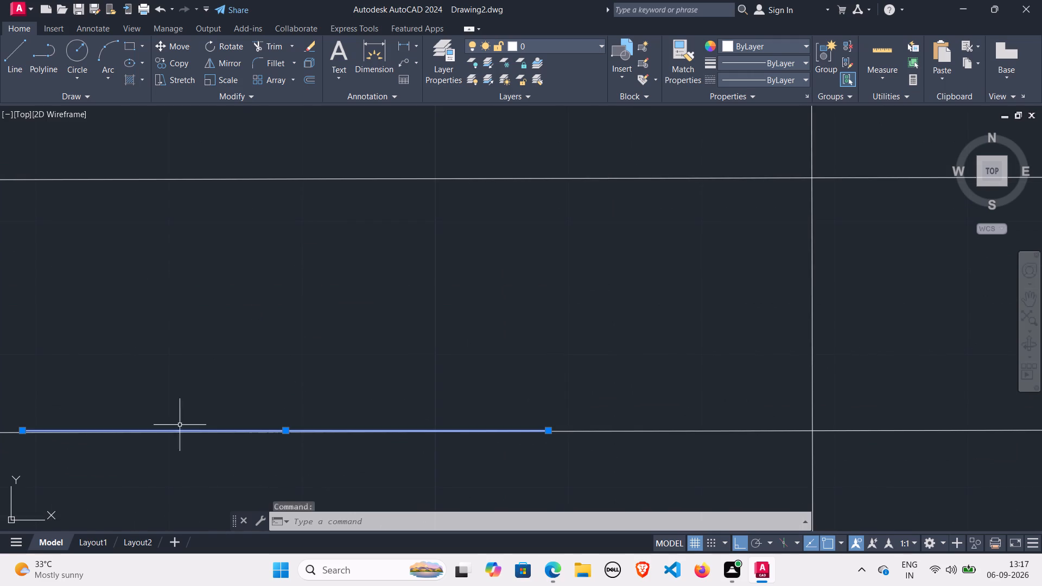
right_click(181, 415)
left_click(212, 160)
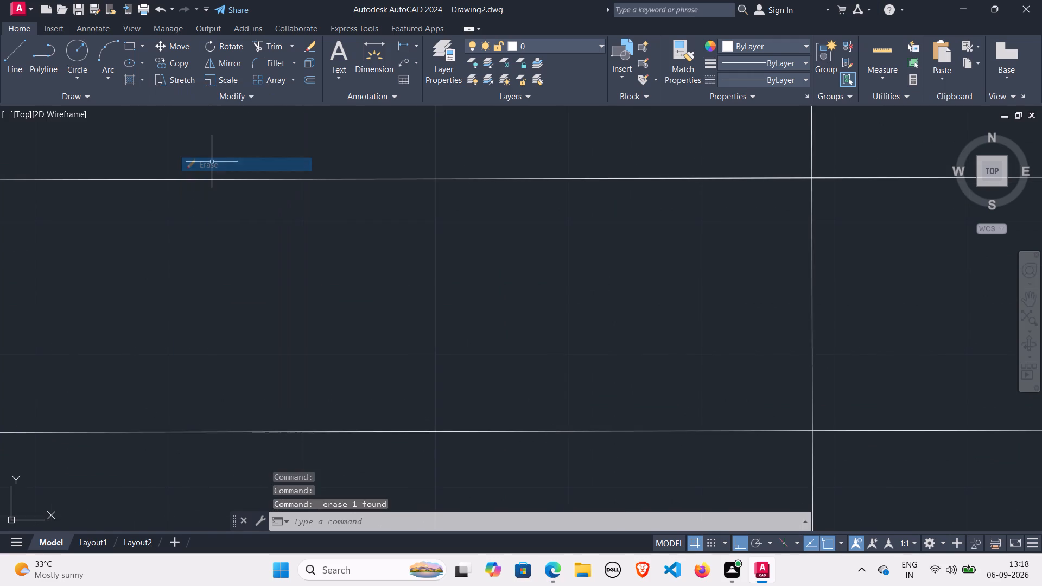
Examine the outline's upper left corner and the remaining horizontals for further leftover segments.
scroll(221, 233, "down", 3)
scroll(106, 181, "up", 1)
middle_click_drag(106, 181, 224, 297)
scroll(217, 237, "up", 1)
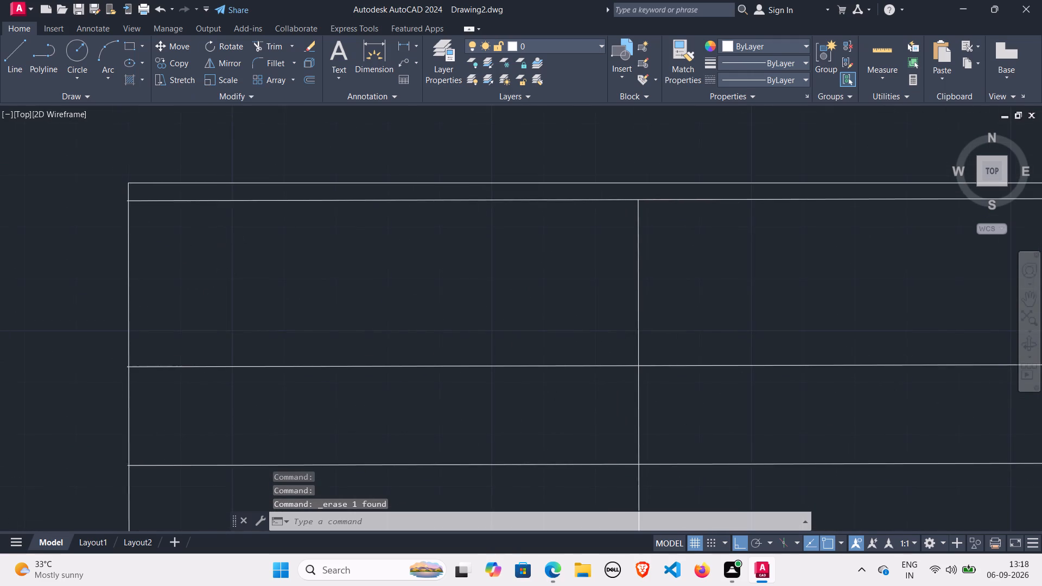
scroll(210, 228, "up", 1)
middle_click_drag(210, 228, 239, 354)
scroll(242, 340, "down", 2)
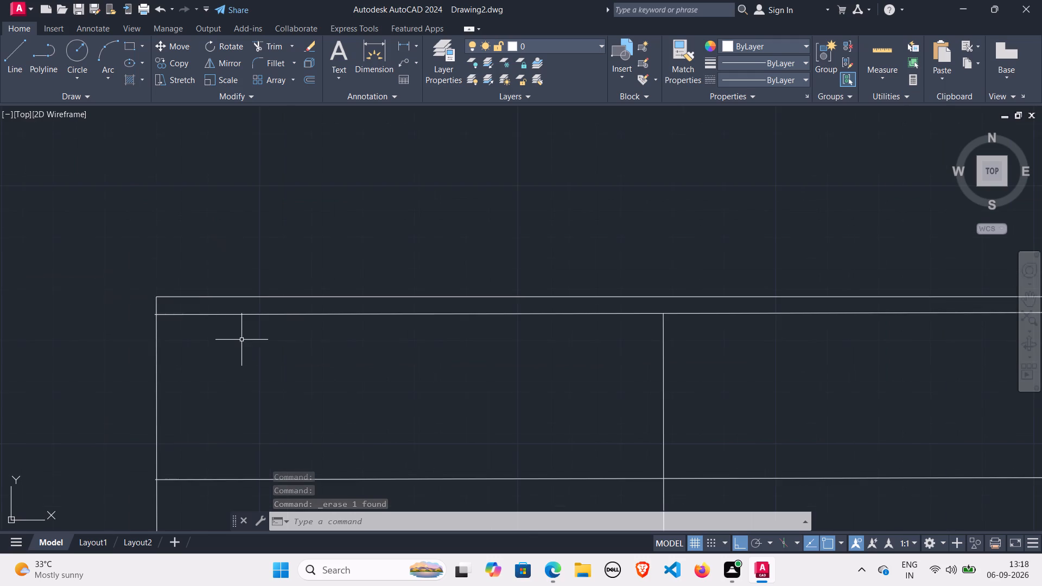
scroll(302, 356, "down", 1)
middle_click_drag(326, 358, 36, 175)
scroll(128, 207, "down", 1)
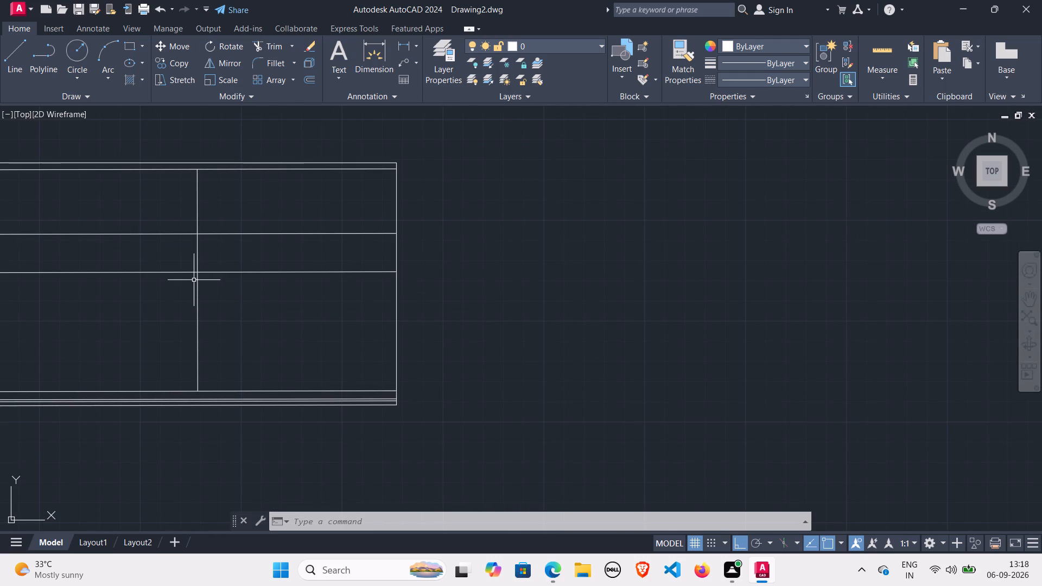
middle_click_drag(118, 298, 269, 221)
scroll(158, 274, "up", 1)
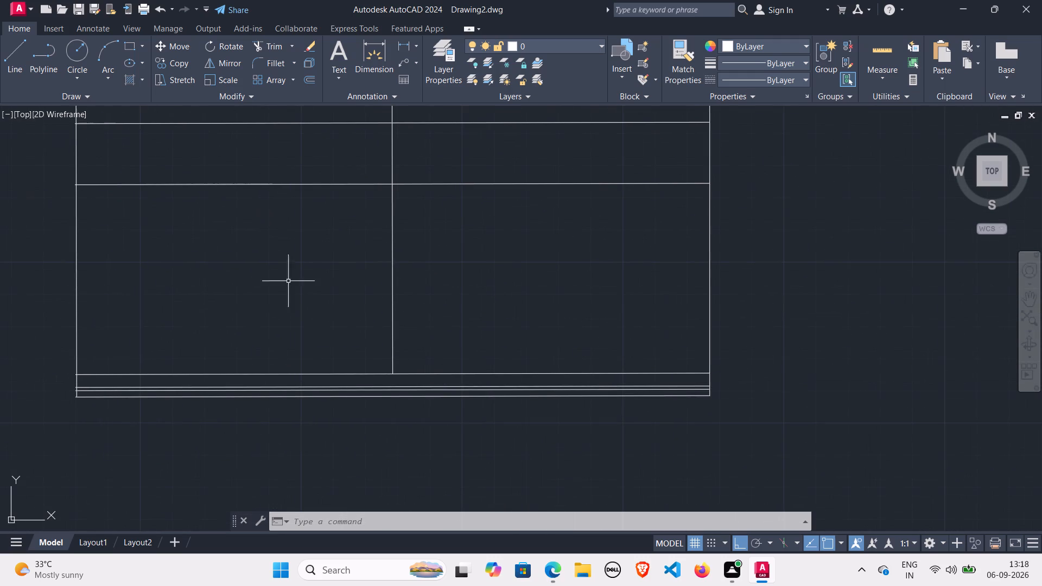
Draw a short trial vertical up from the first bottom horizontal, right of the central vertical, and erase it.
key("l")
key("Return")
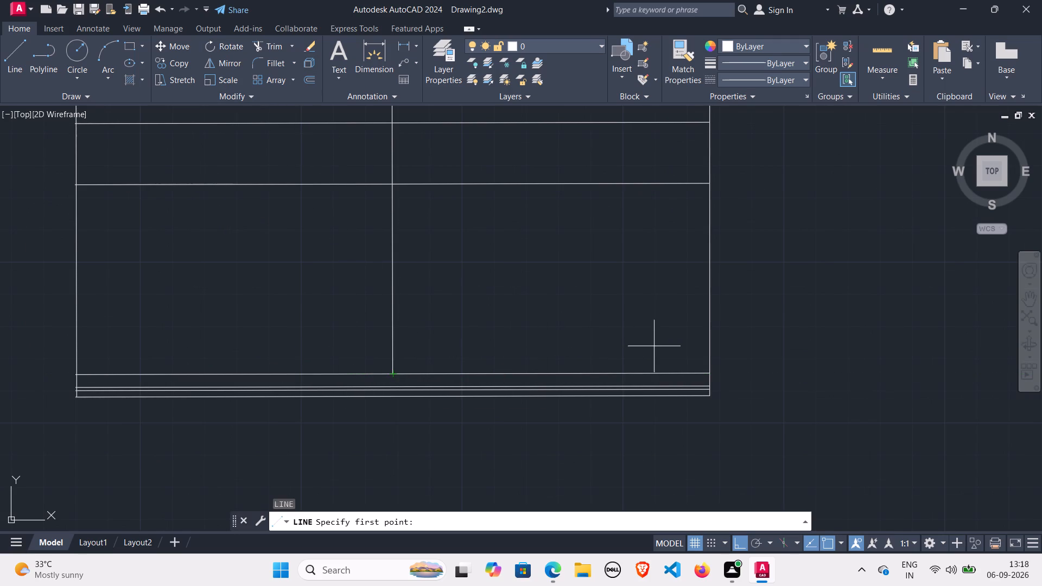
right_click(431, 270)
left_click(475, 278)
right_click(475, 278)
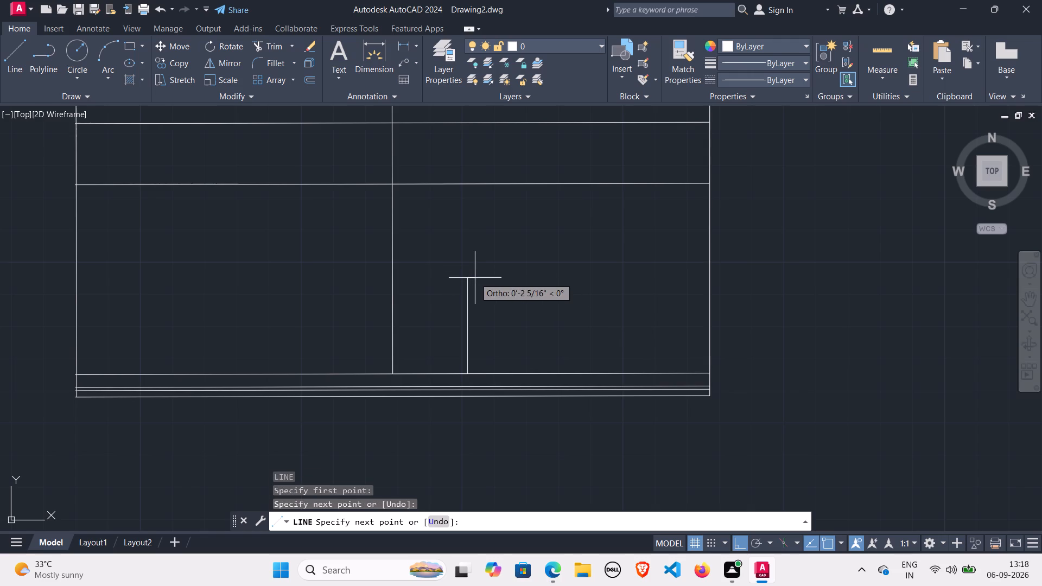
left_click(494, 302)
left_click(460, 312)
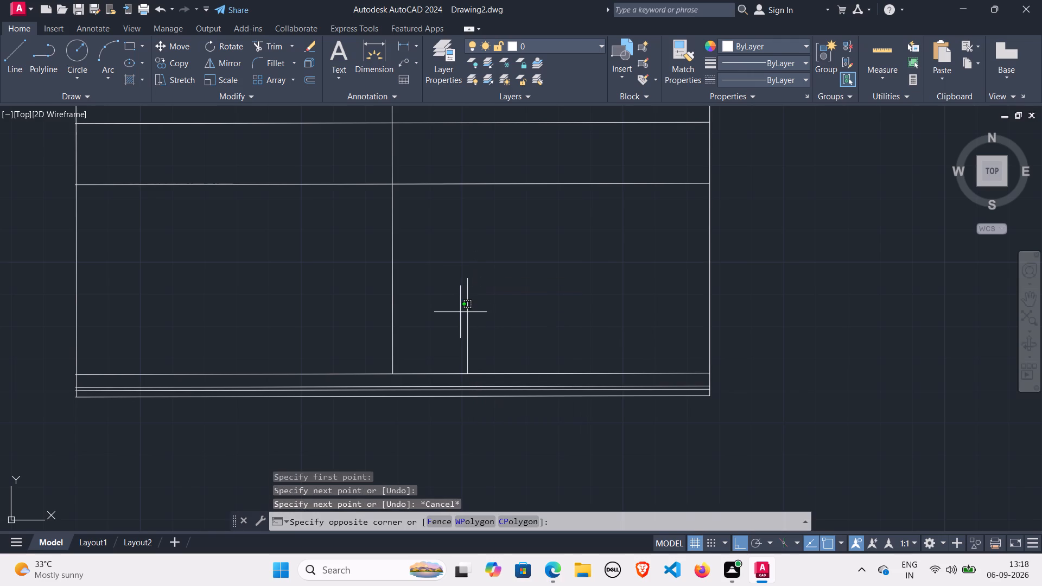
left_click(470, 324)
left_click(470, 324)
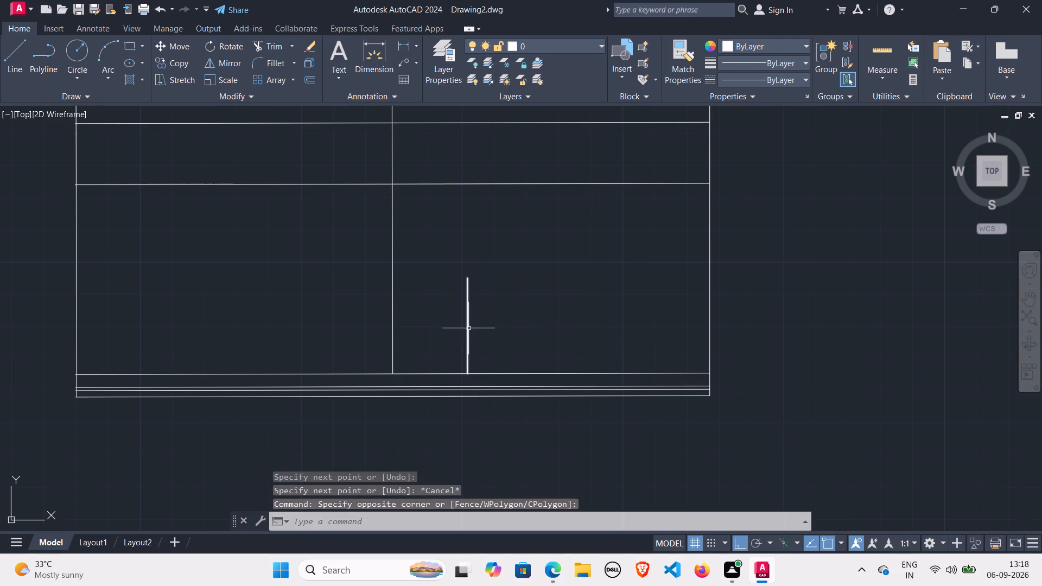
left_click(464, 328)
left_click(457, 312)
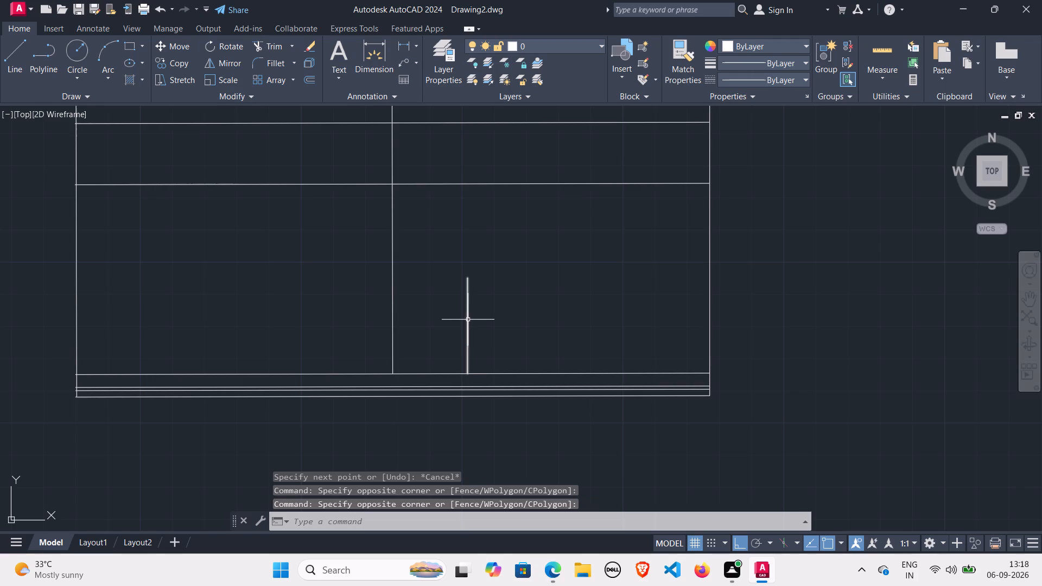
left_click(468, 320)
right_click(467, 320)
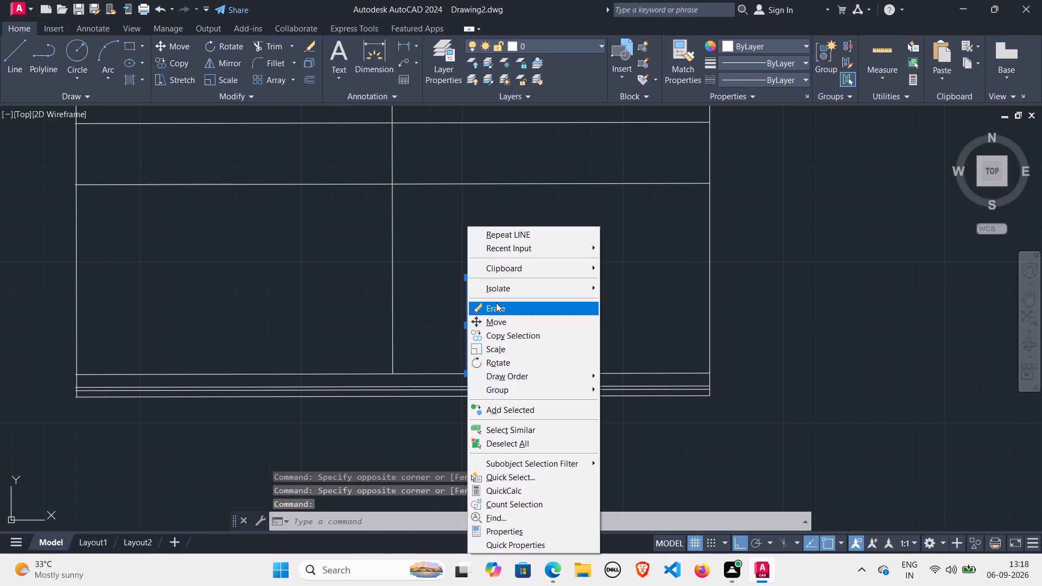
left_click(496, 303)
Erase both segments of the central vertical, from the upper band's lower horizontal down to the first bottom horizontal.
left_click(395, 276)
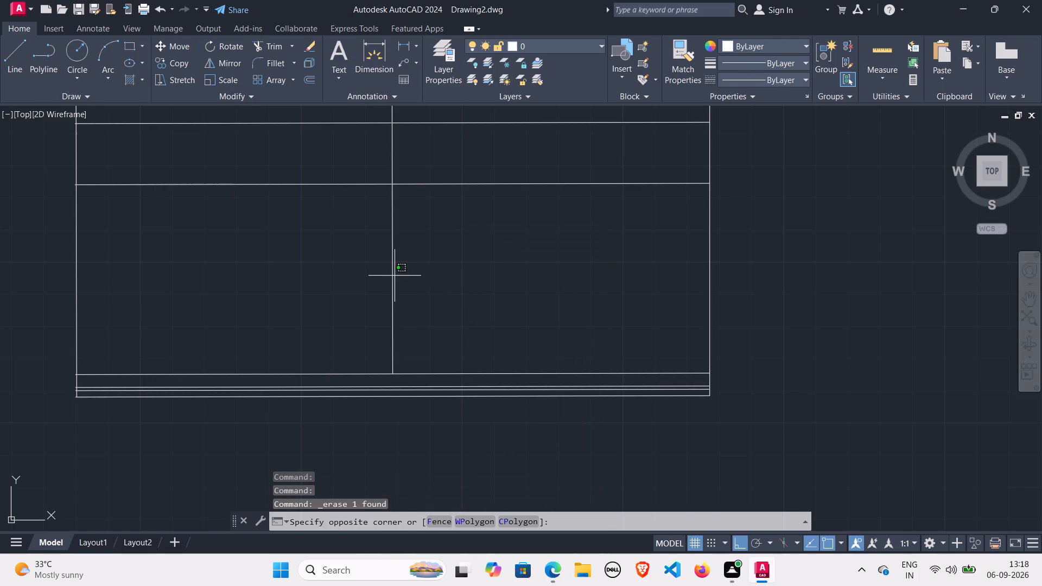
left_click(392, 277)
right_click(398, 277)
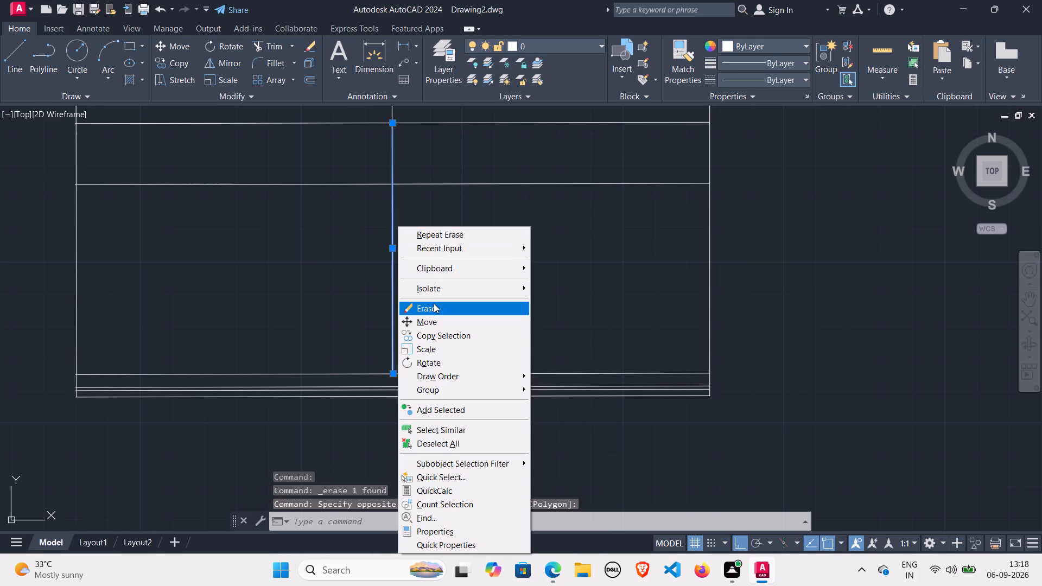
left_click(434, 304)
middle_click_drag(412, 133, 495, 259)
left_click(475, 193)
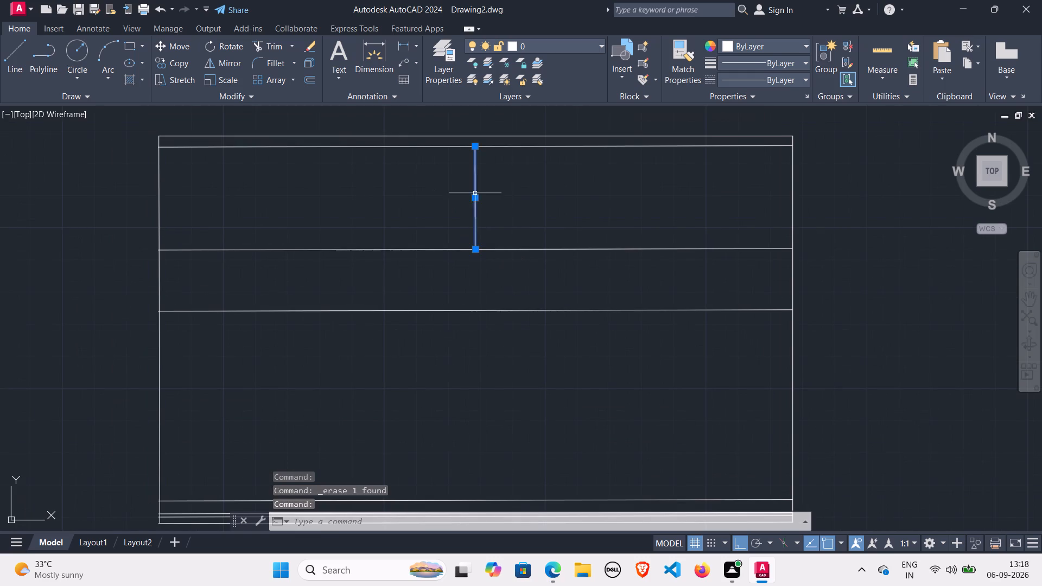
right_click(477, 194)
left_click(535, 270)
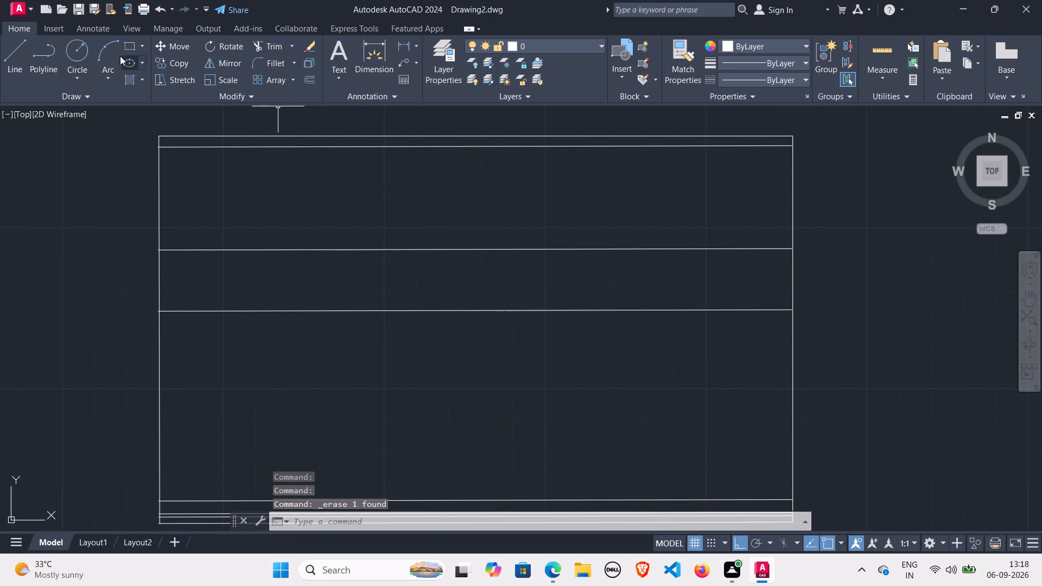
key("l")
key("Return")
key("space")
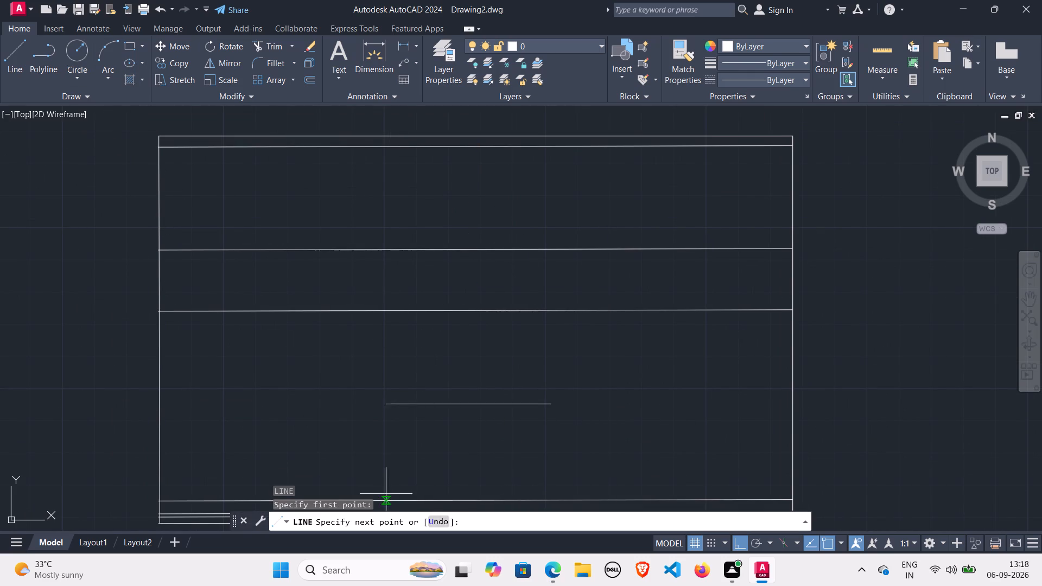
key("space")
Draw one vertical line from the midpoint of the first bottom horizontal up to the midpoint of the upper band's lower horizontal.
middle_click_drag(413, 477, 378, 226)
scroll(390, 346, "up", 1)
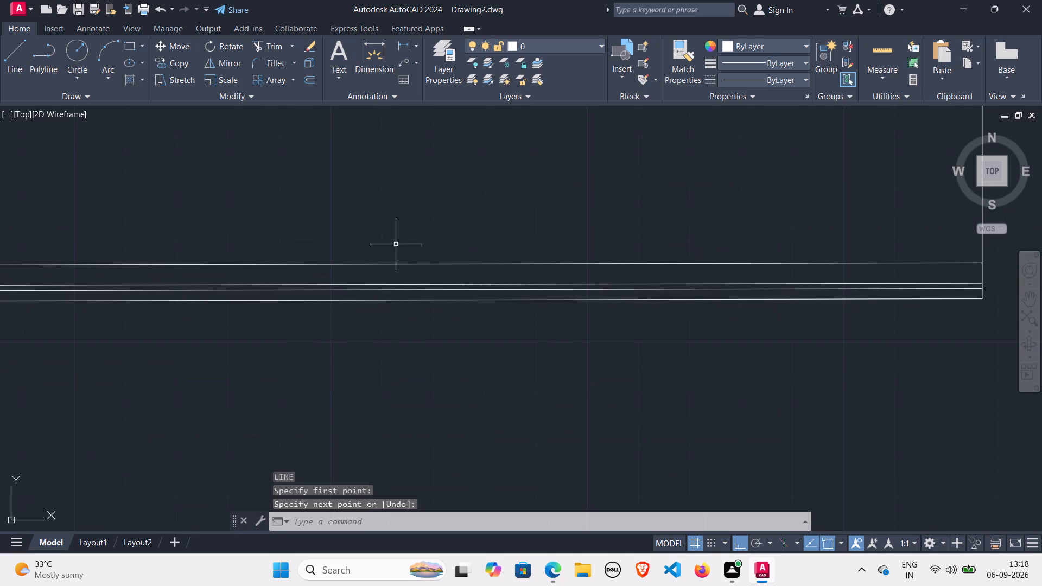
key("space")
scroll(358, 223, "down", 2)
middle_click_drag(377, 188, 425, 315)
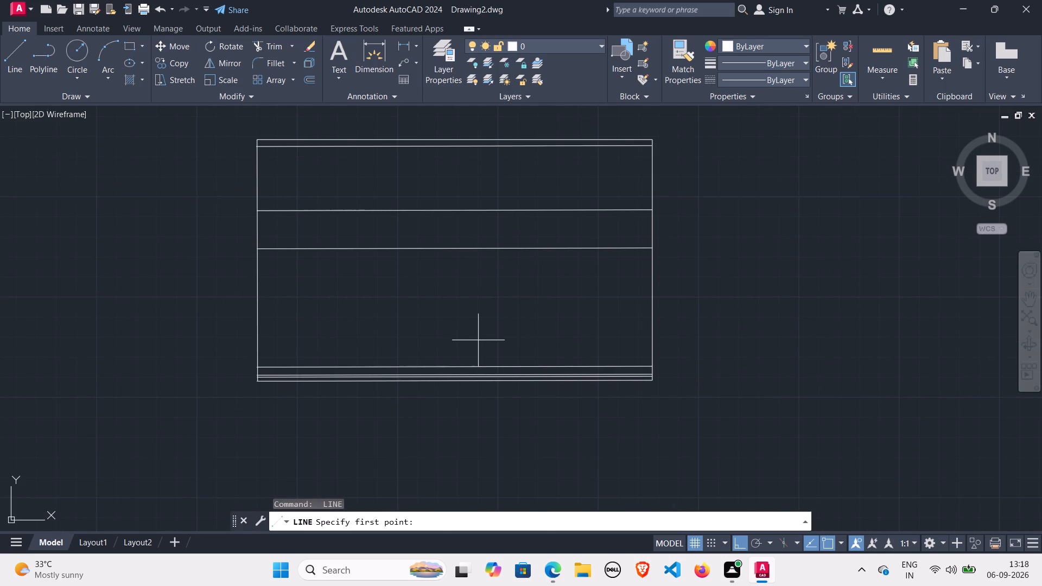
left_click(452, 370)
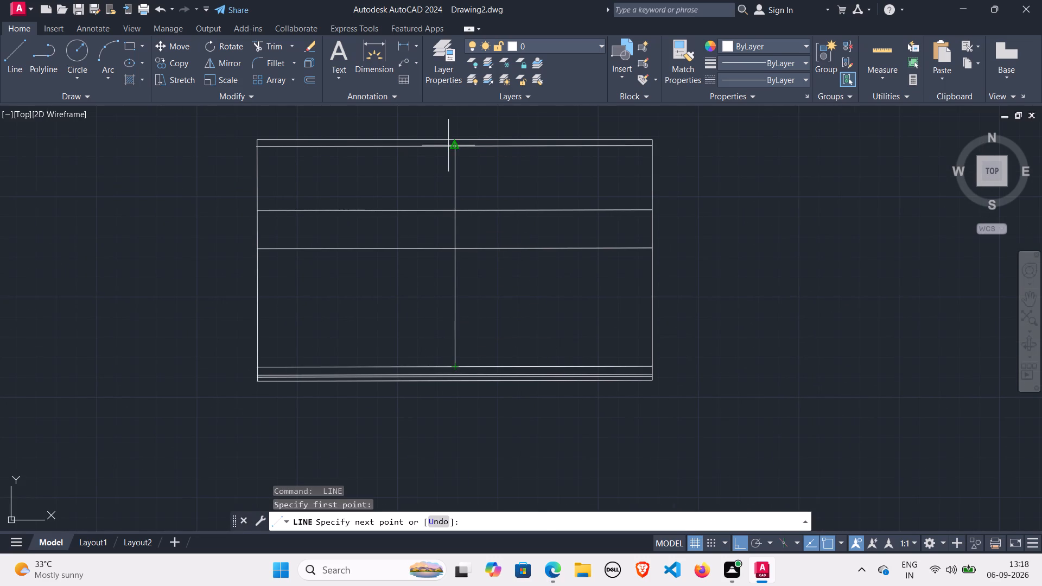
left_click(455, 146)
key("space")
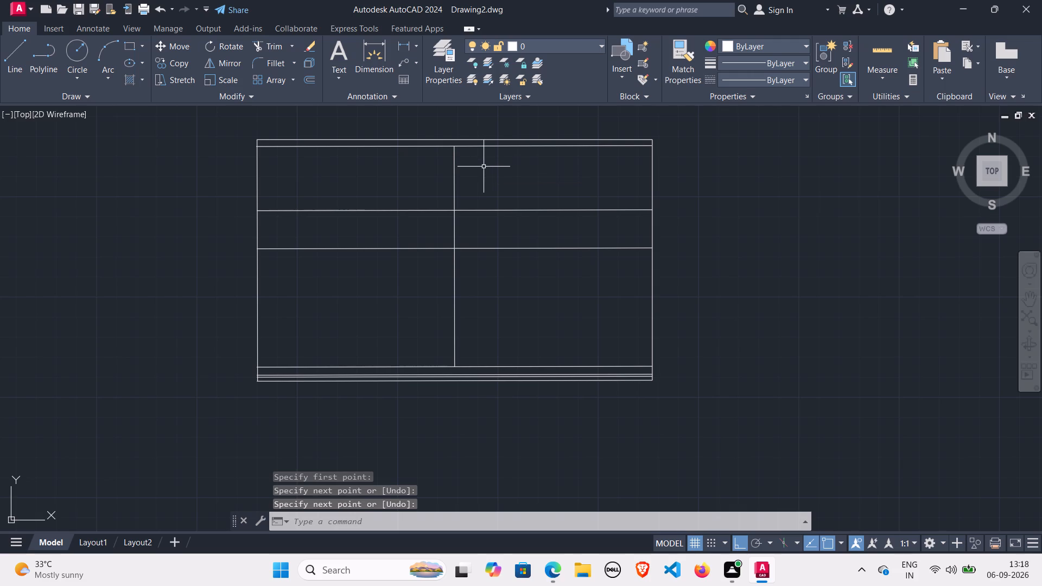
Draw a 1'11.75" horizontal line leftward from the central vertical's top end along the upper band's lower horizontal.
scroll(466, 169, "up", 2)
middle_click_drag(449, 143, 455, 176)
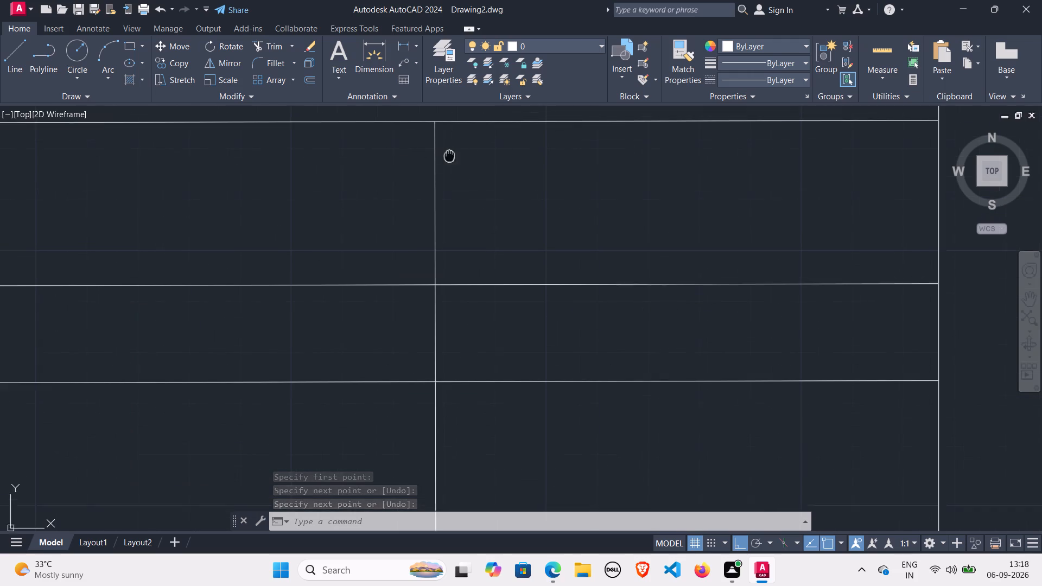
middle_click_drag(455, 176, 504, 278)
scroll(517, 267, "up", 4)
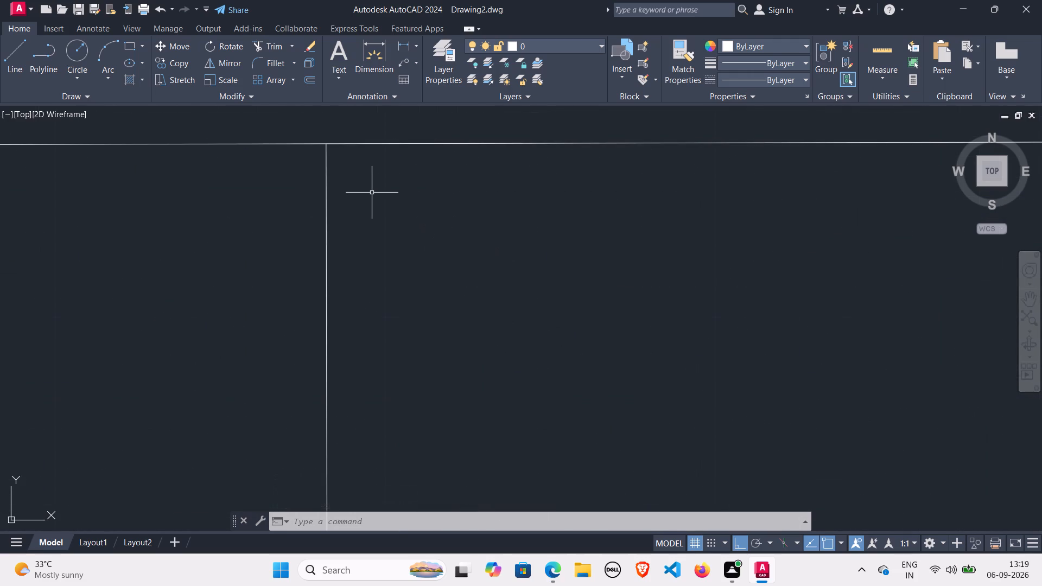
key("l")
key("Return")
left_click(327, 143)
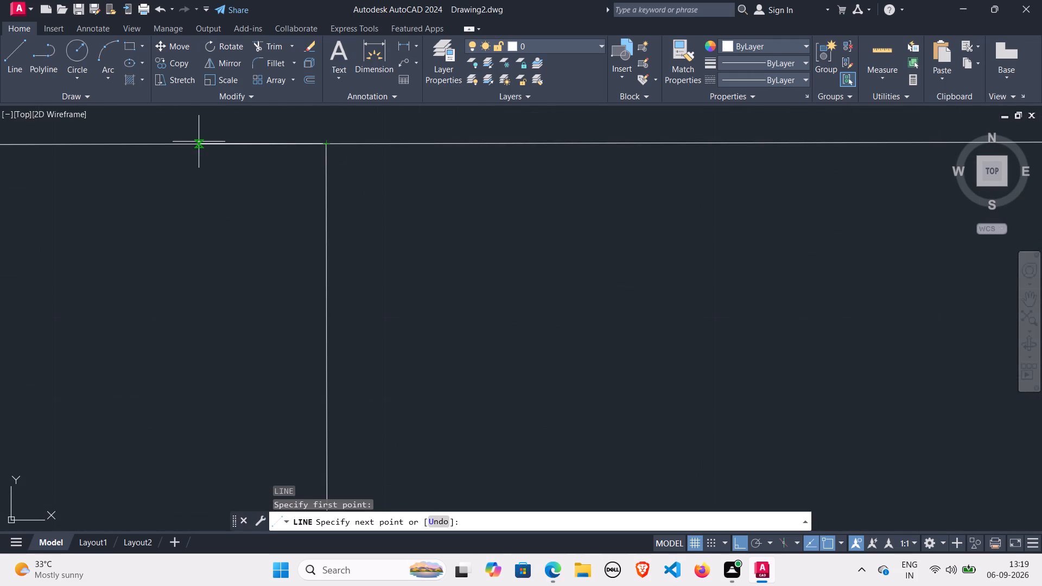
scroll(332, 134, "up", 3)
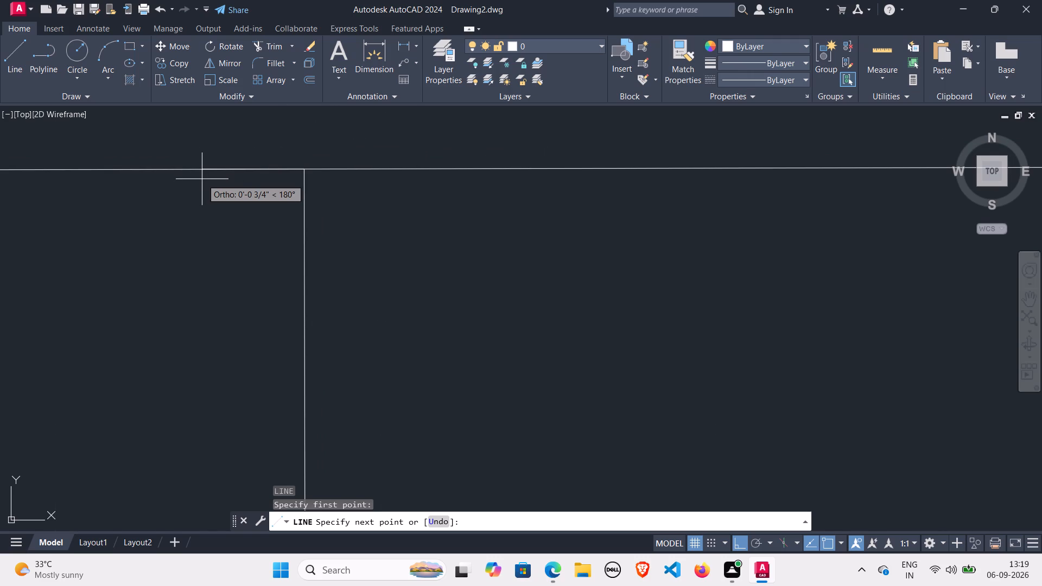
key("1")
key("apostrophe")
type("11.25")
key("BackSpace")
key("BackSpace")
type("75")
key("Return")
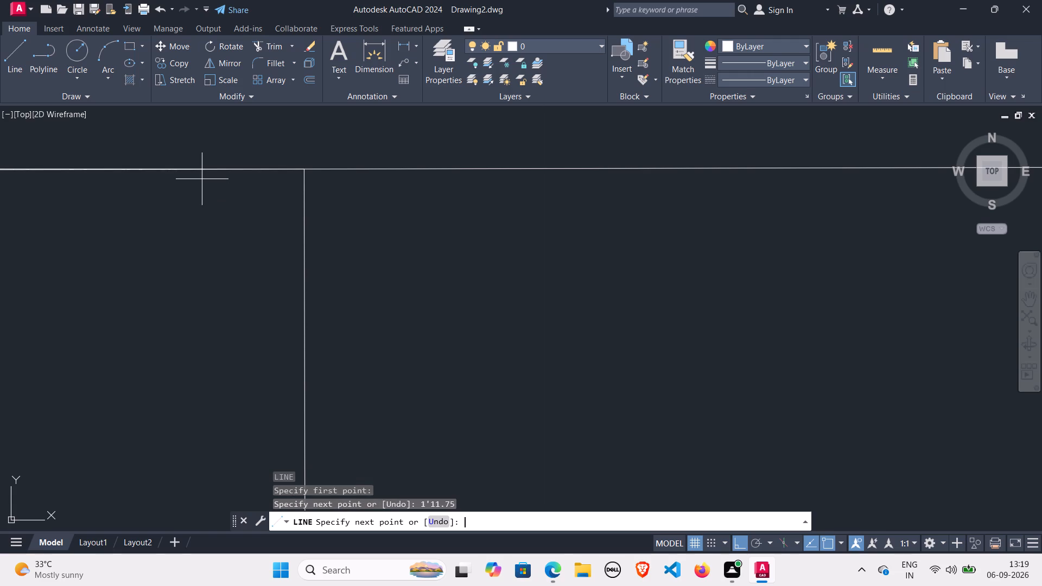
Continue the line from the 1'11.75" endpoint straight down to the first bottom horizontal as a vertical divider.
scroll(211, 187, "down", 1)
scroll(125, 219, "down", 2)
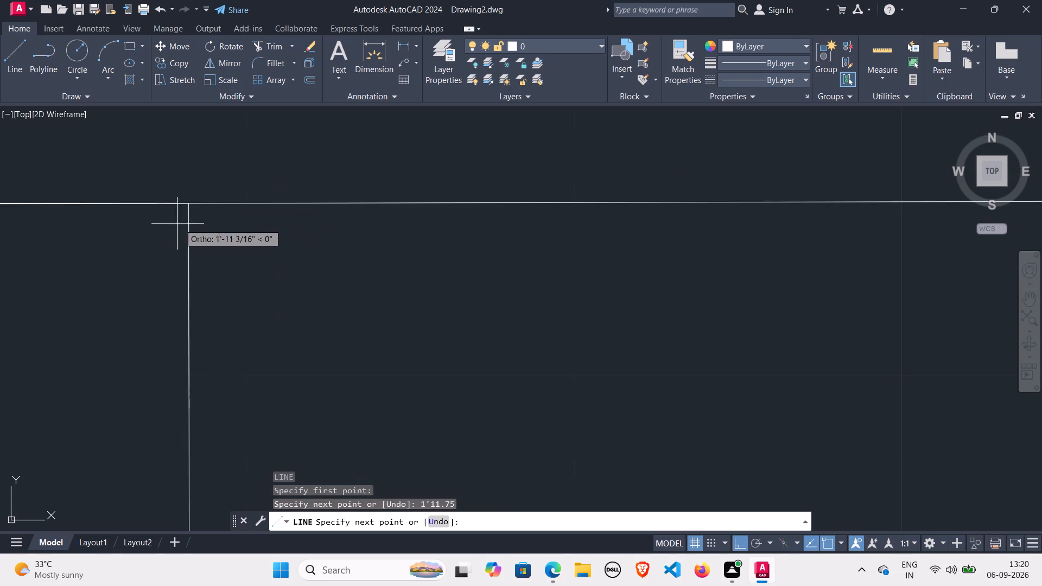
scroll(142, 239, "down", 3)
middle_click_drag(56, 328, 453, 230)
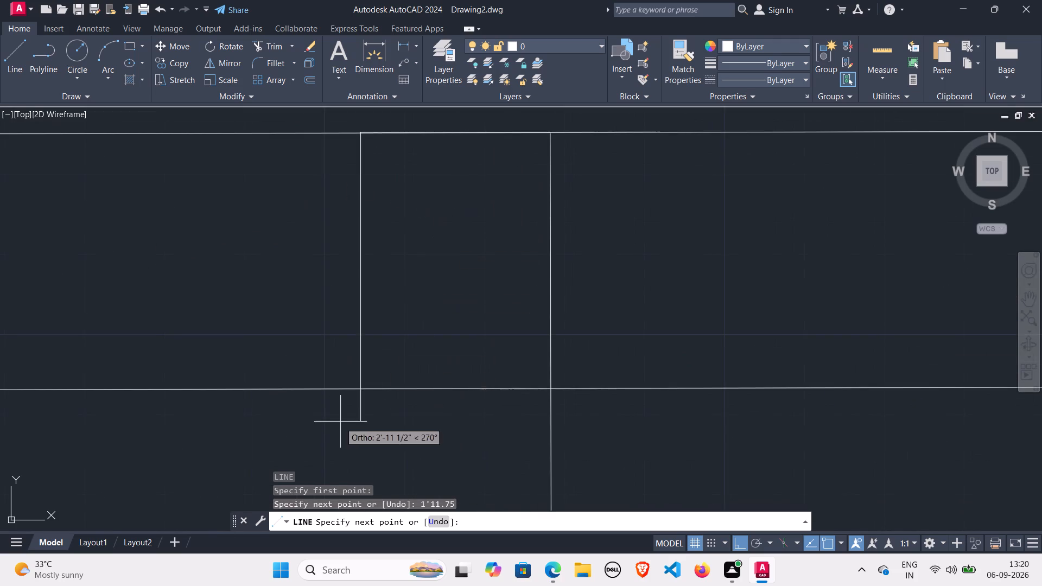
scroll(384, 318, "down", 2)
scroll(383, 320, "up", 1)
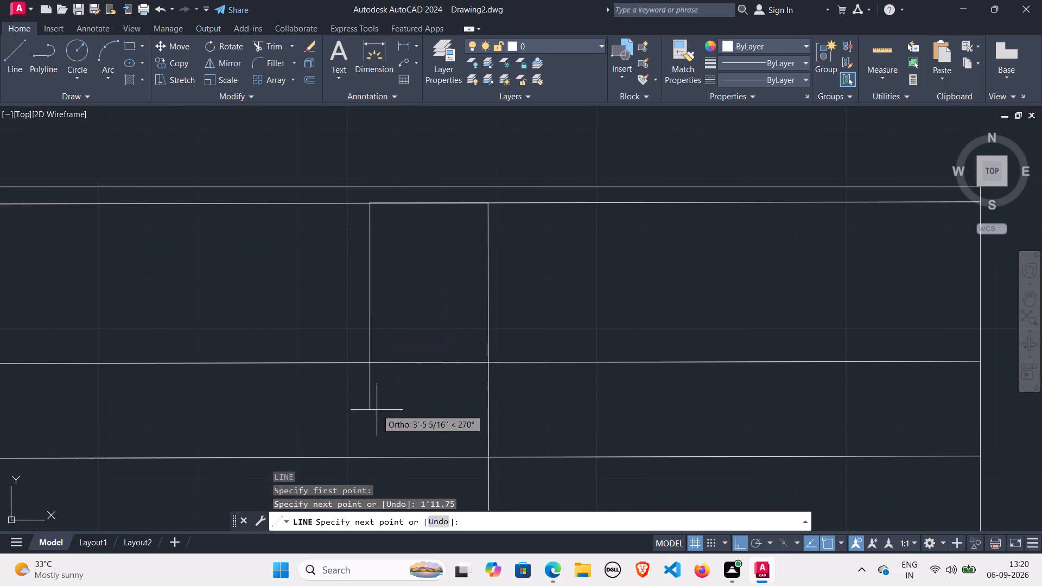
scroll(382, 393, "down", 1)
middle_click_drag(379, 378, 359, 133)
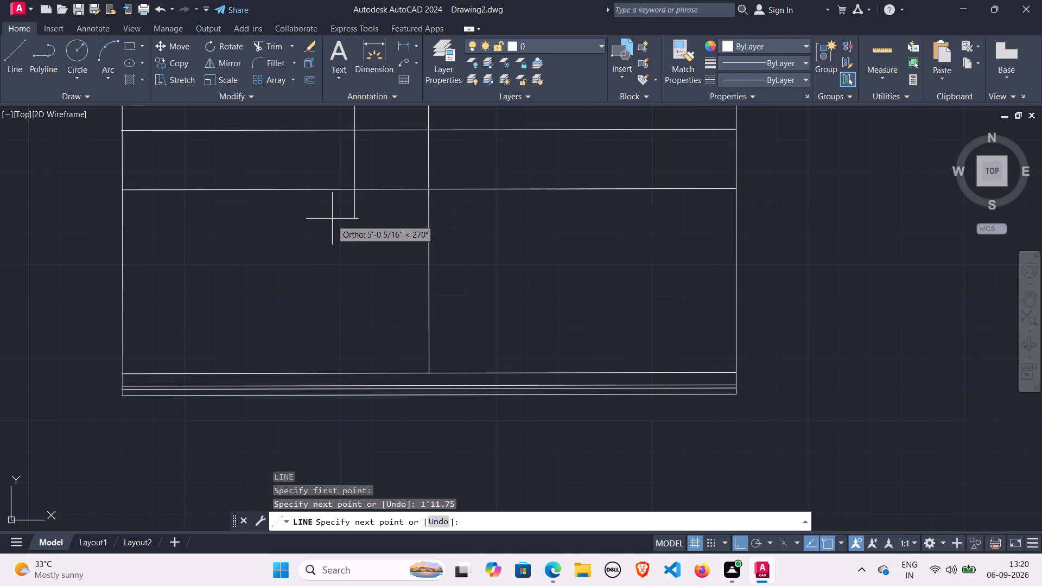
left_click(354, 376)
scroll(380, 334, "up", 2)
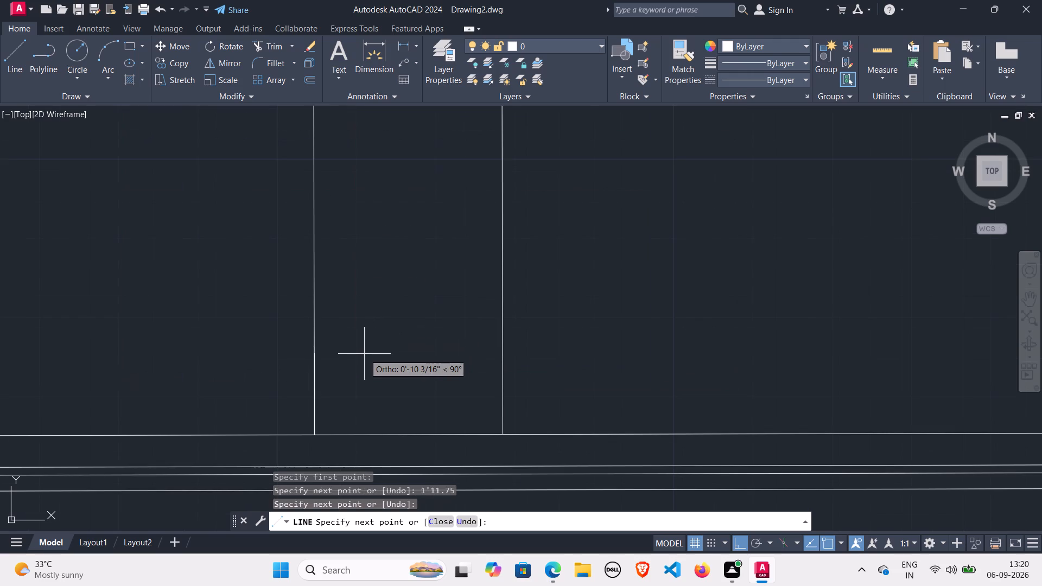
key("Return")
Draw a 2' horizontal line rightward from the central vertical's top end along the upper band's lower horizontal.
key("Return")
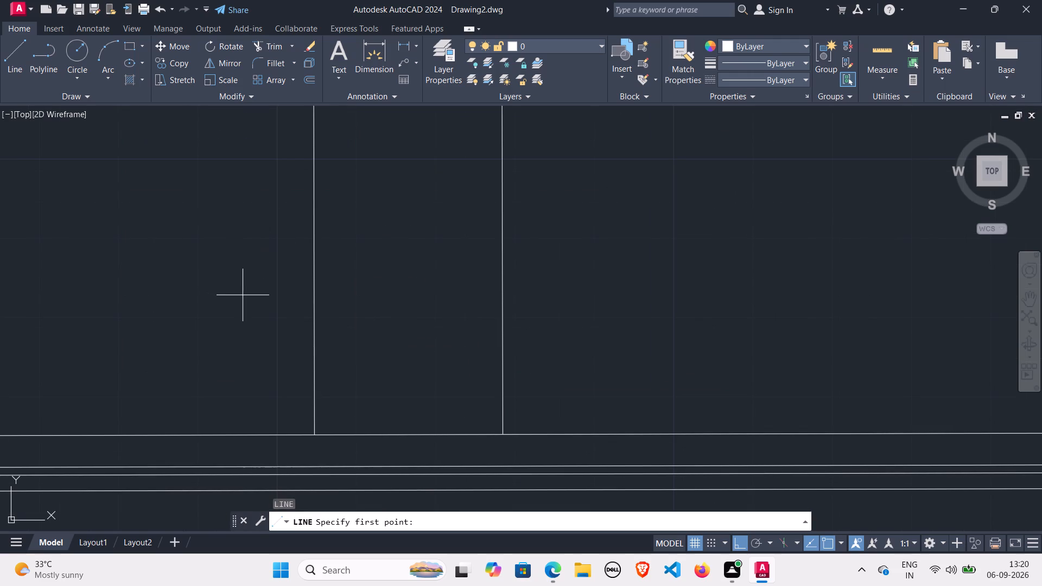
scroll(220, 295, "down", 2)
middle_click_drag(262, 240, 254, 316)
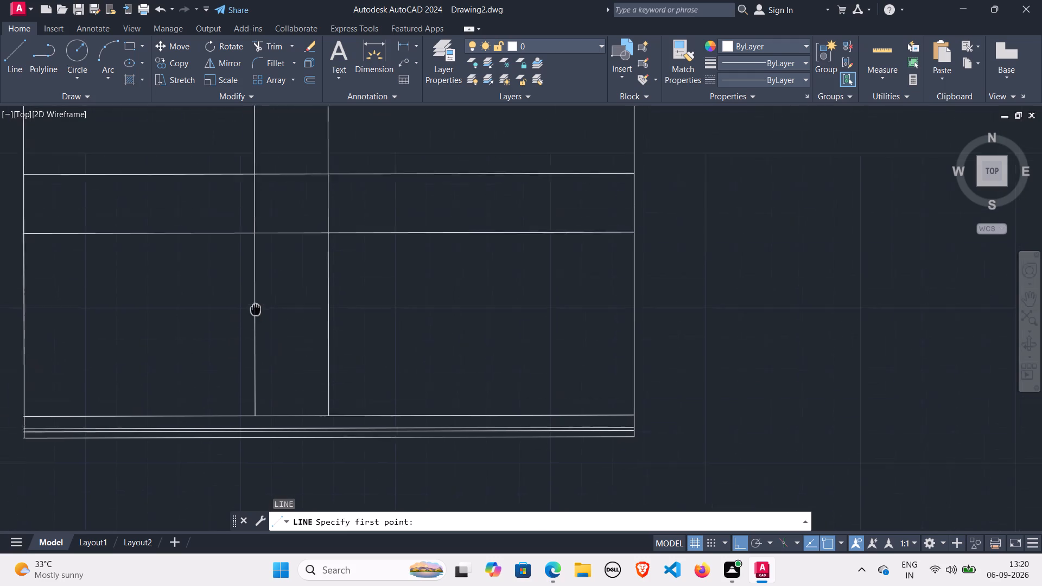
middle_click_drag(254, 316, 251, 335)
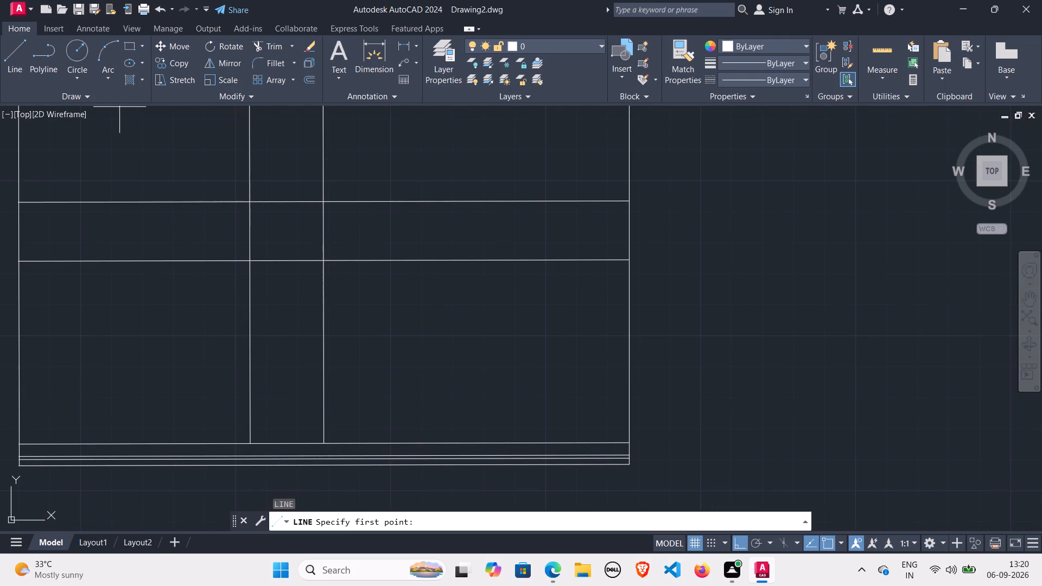
scroll(368, 163, "down", 1)
middle_click_drag(365, 165, 369, 214)
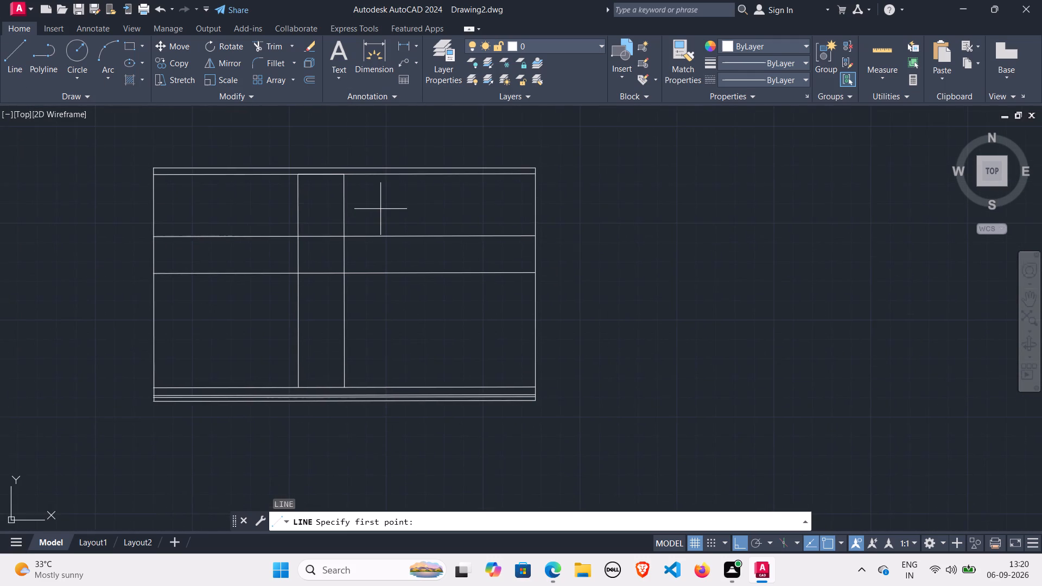
scroll(381, 209, "up", 1)
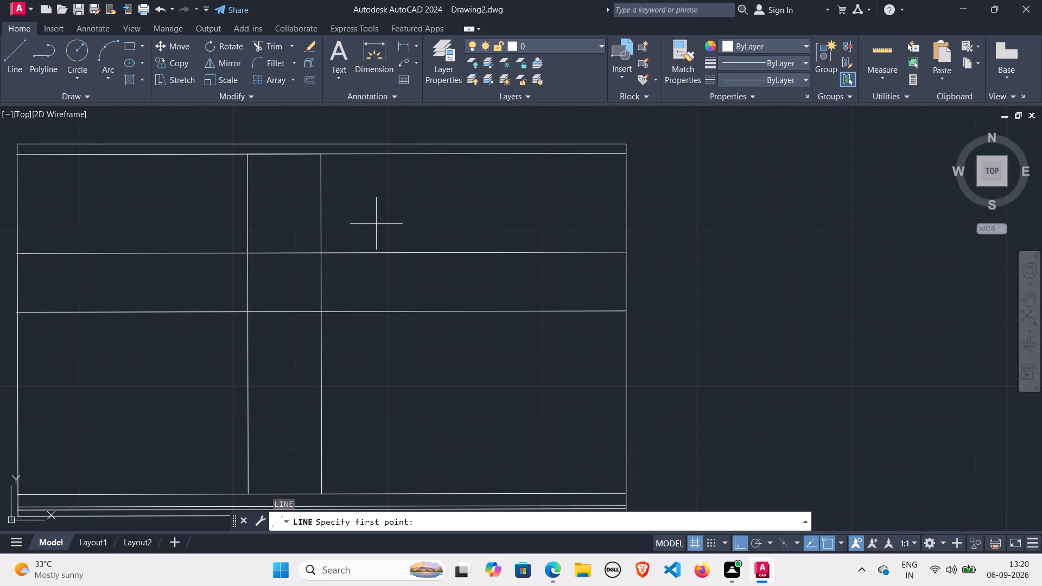
left_click(320, 154)
scroll(437, 160, "up", 2)
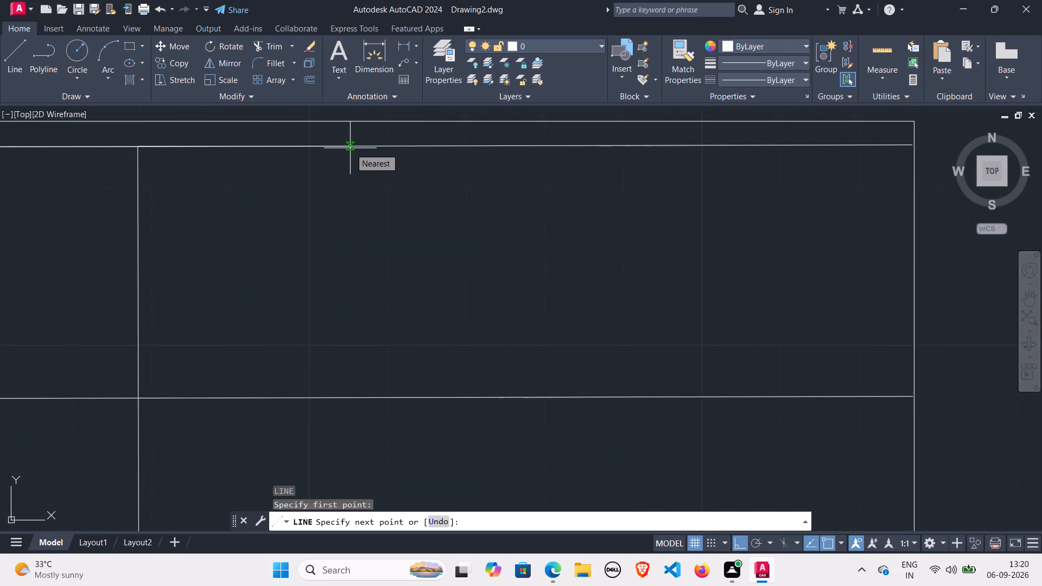
key("2")
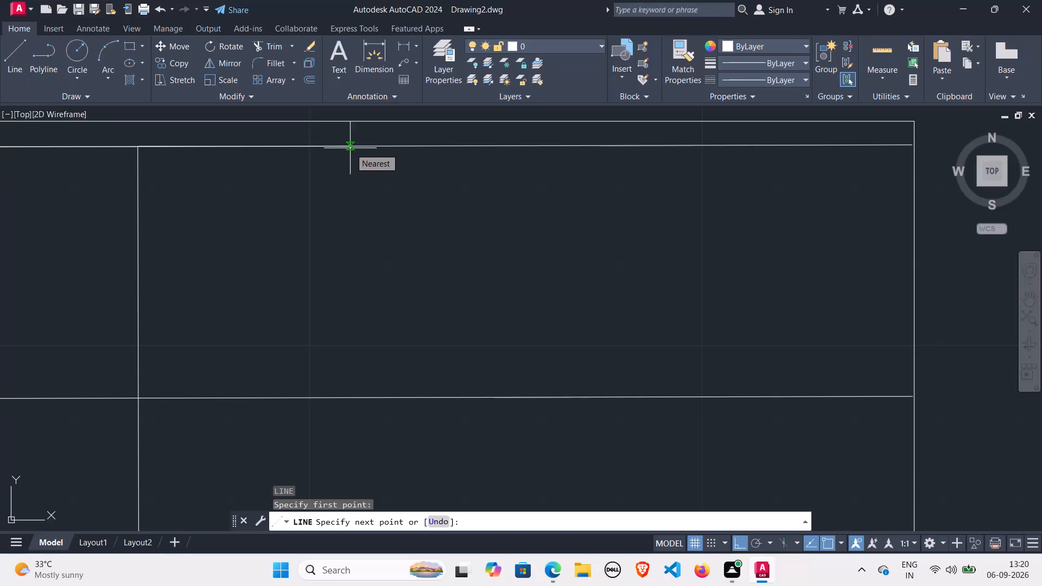
key("apostrophe")
key("Return")
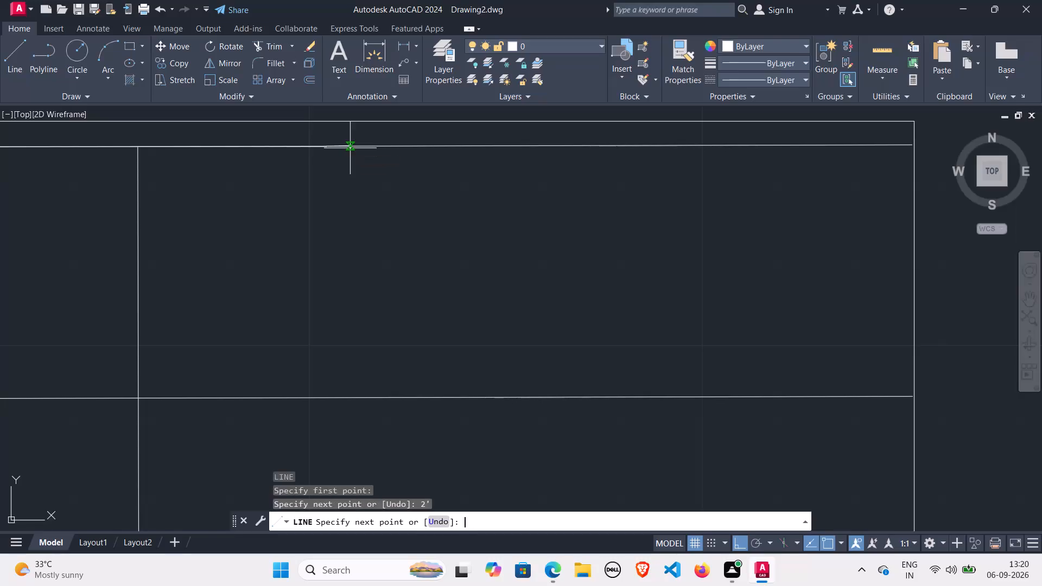
Continue the line from the 2' endpoint straight down to the first bottom horizontal as a vertical divider.
scroll(382, 352, "down", 1)
middle_click_drag(375, 351, 359, 323)
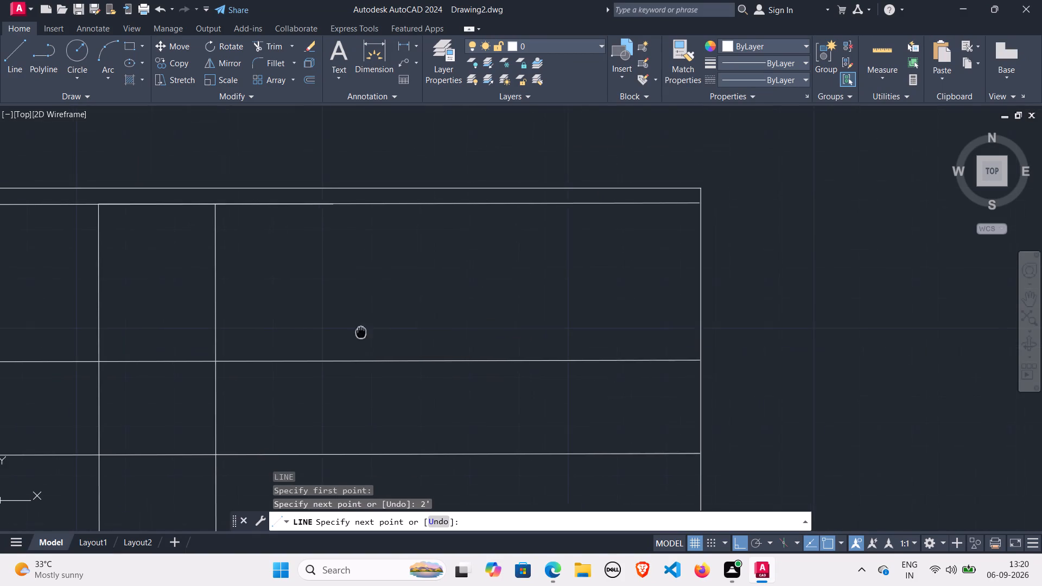
middle_click_drag(359, 323, 364, 191)
scroll(384, 348, "down", 2)
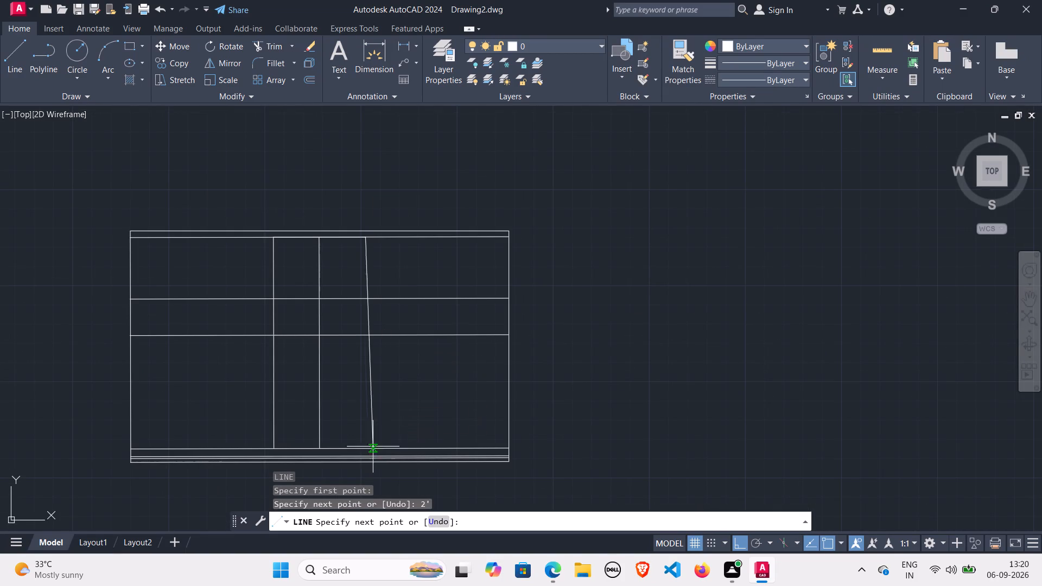
scroll(366, 452, "up", 2)
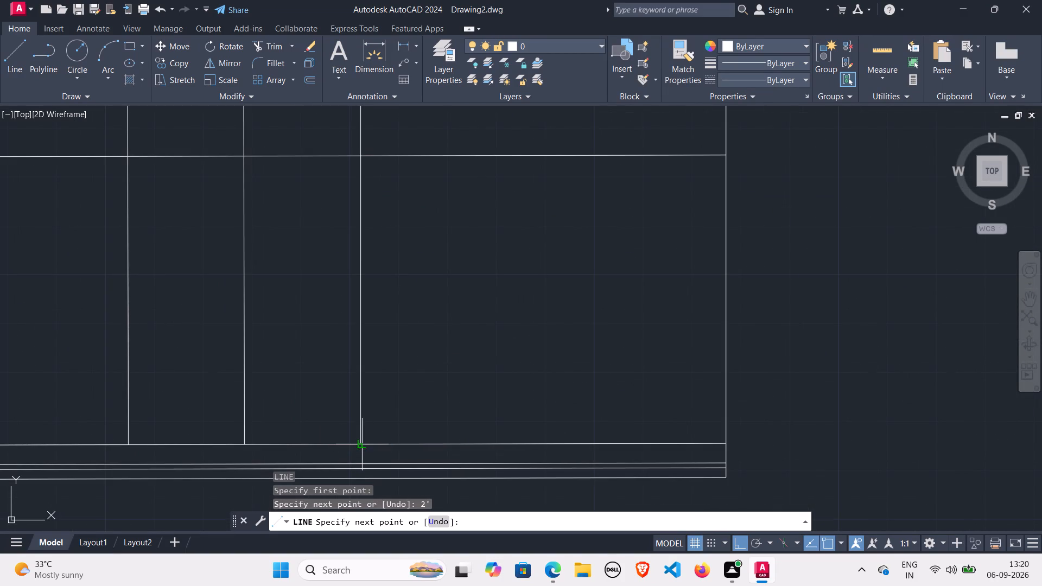
left_click(360, 447)
scroll(374, 380, "up", 2)
scroll(374, 380, "down", 2)
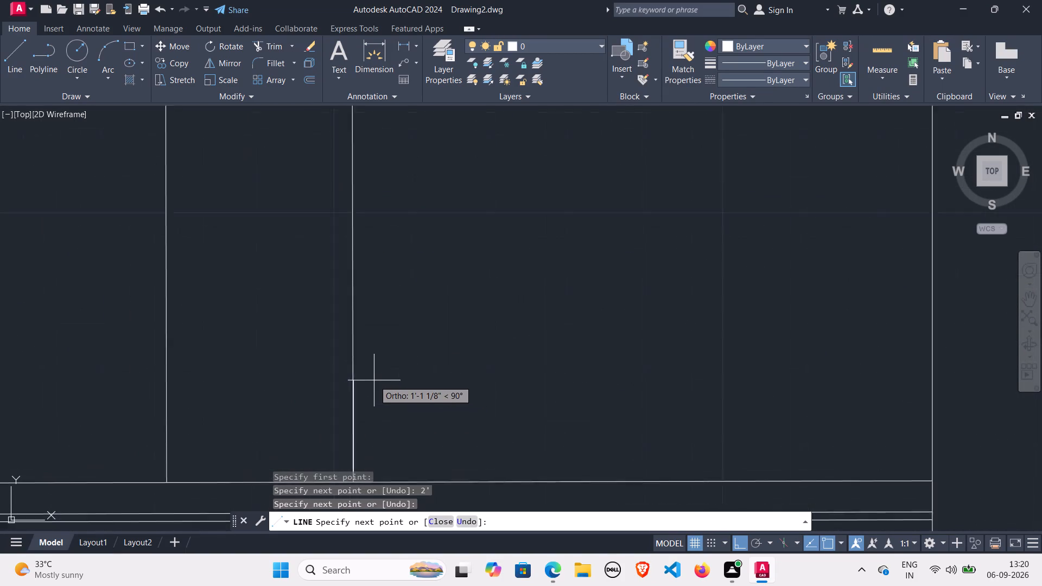
scroll(374, 380, "down", 2)
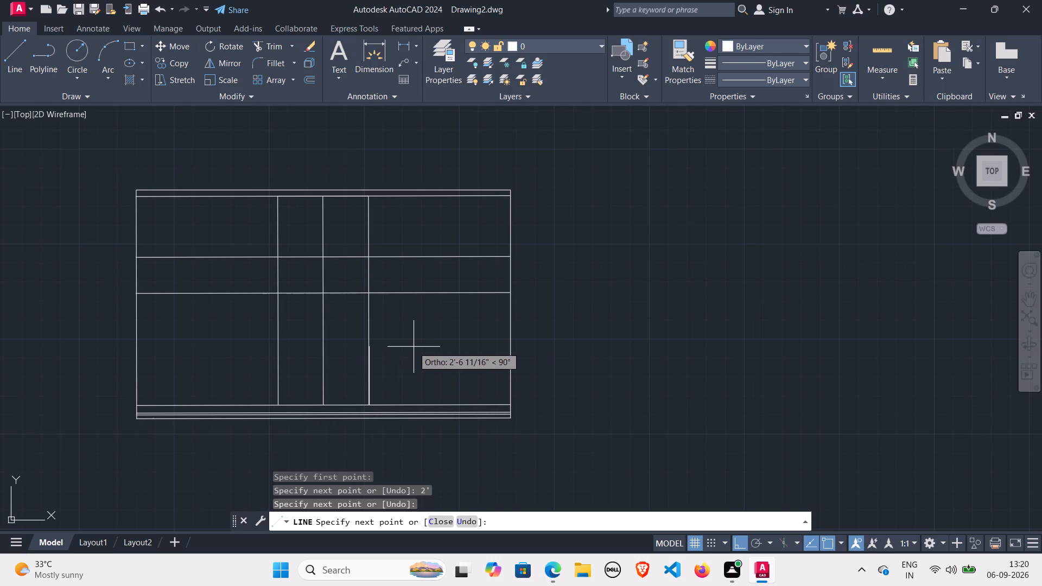
key("Return")
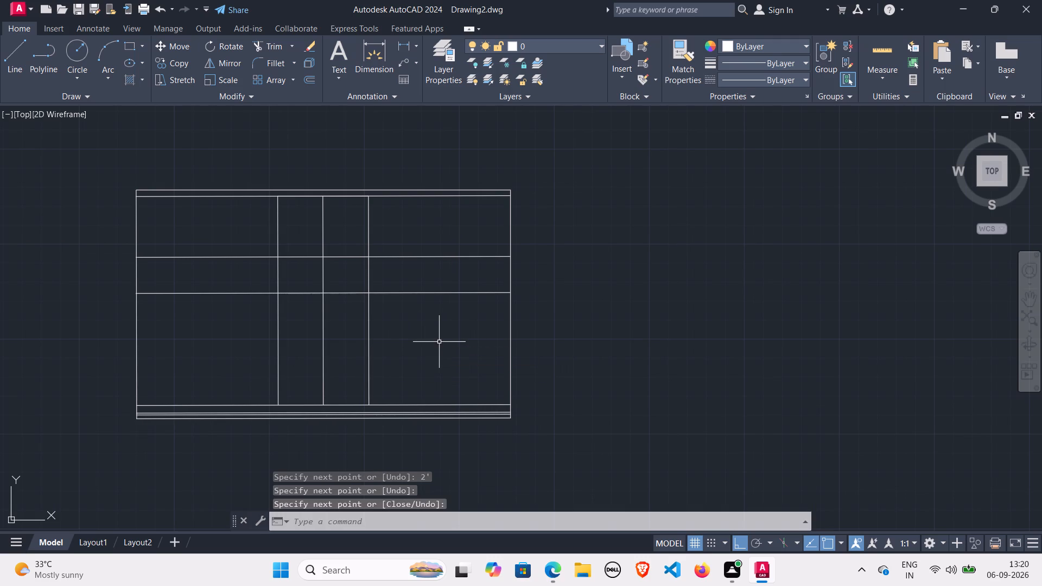
Draw a 3'7.5" horizontal line rightward from the central vertical's top end along the upper band's lower horizontal.
key("l")
key("Return")
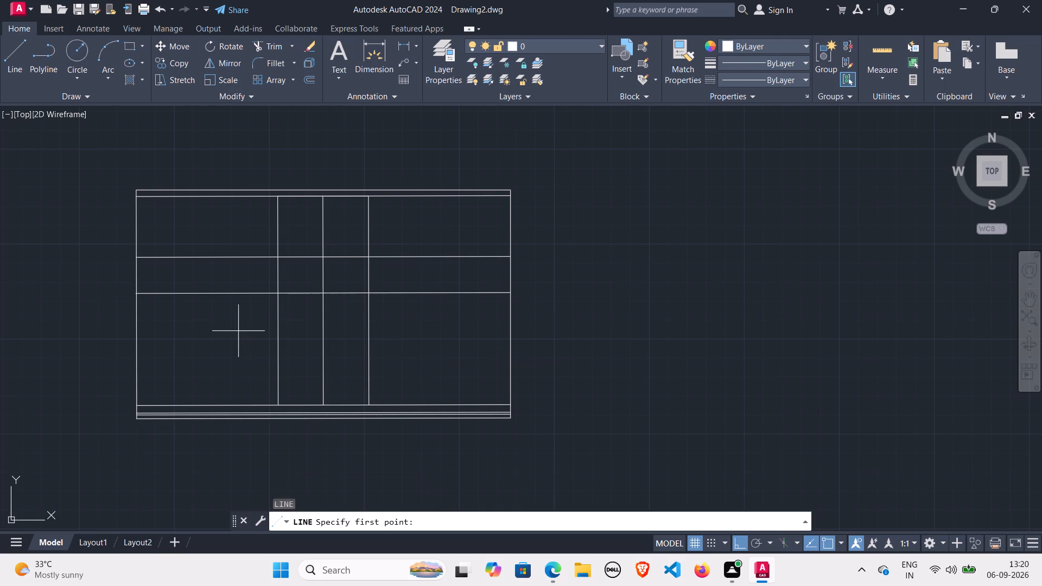
left_click(321, 199)
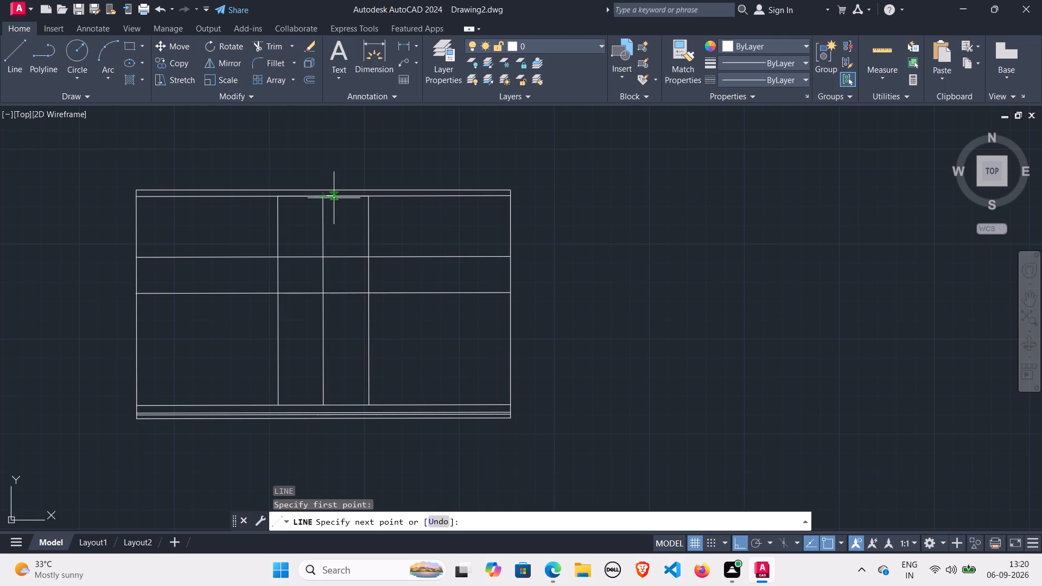
scroll(428, 193, "up", 2)
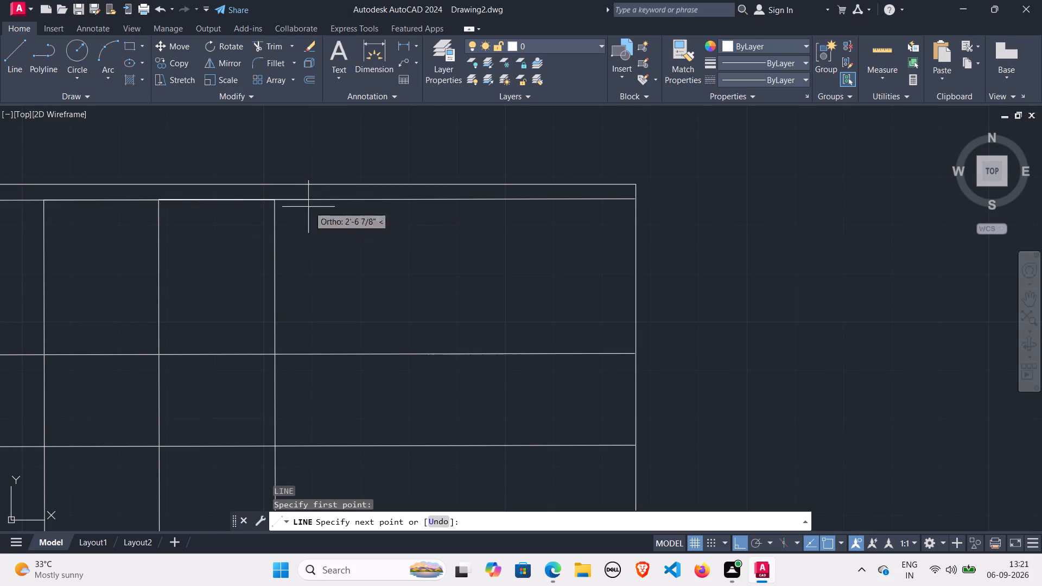
scroll(311, 206, "up", 2)
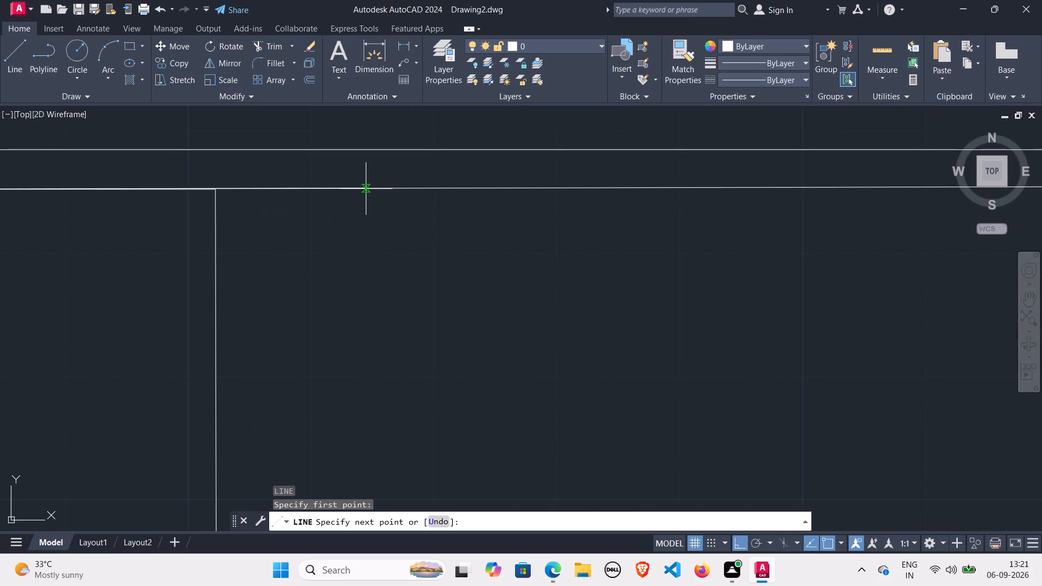
key("3")
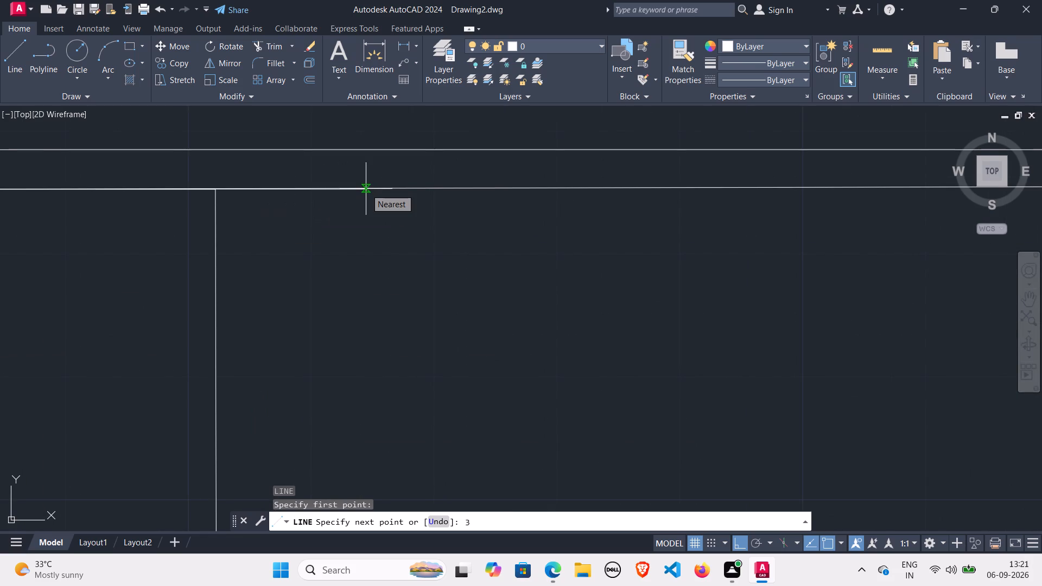
key("semicolon")
key("BackSpace")
key("apostrophe")
type("7.")
key("5")
key("Return")
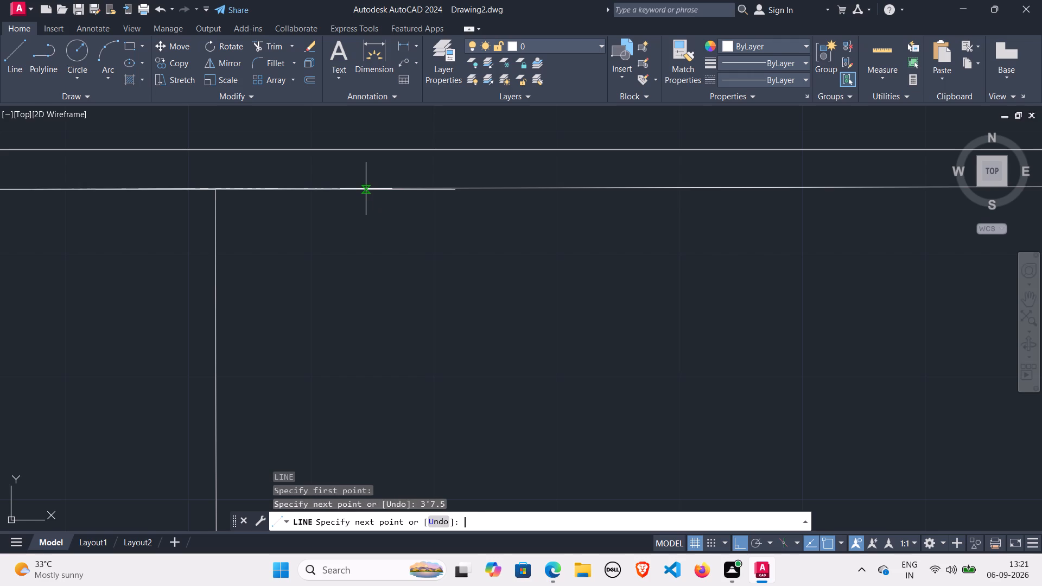
Continue the line from the 3'7.5" endpoint straight down to the lower of the two middle horizontals.
scroll(491, 308, "down", 1)
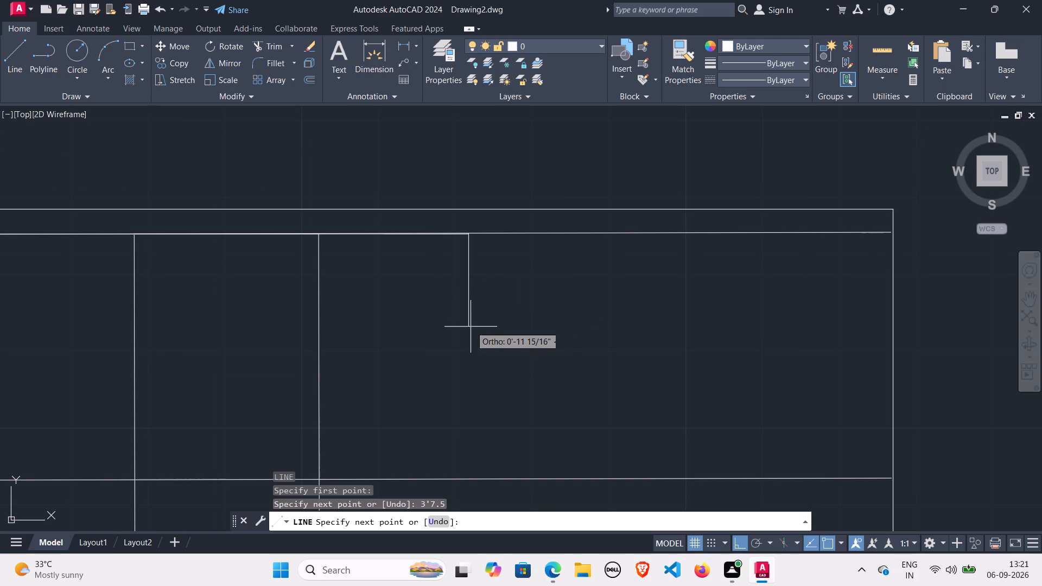
middle_click_drag(471, 327, 446, 240)
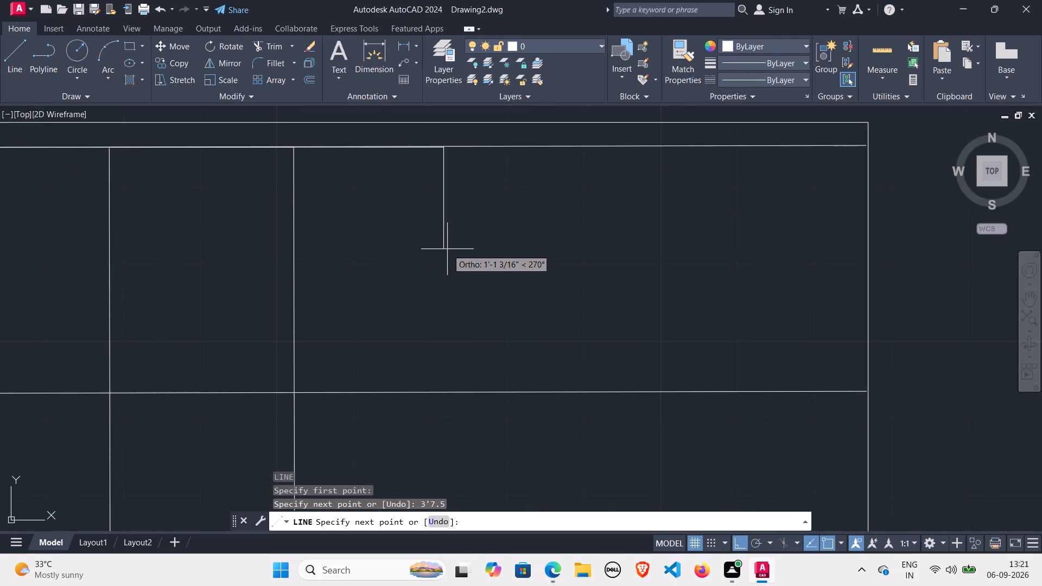
middle_click_drag(470, 439, 435, 286)
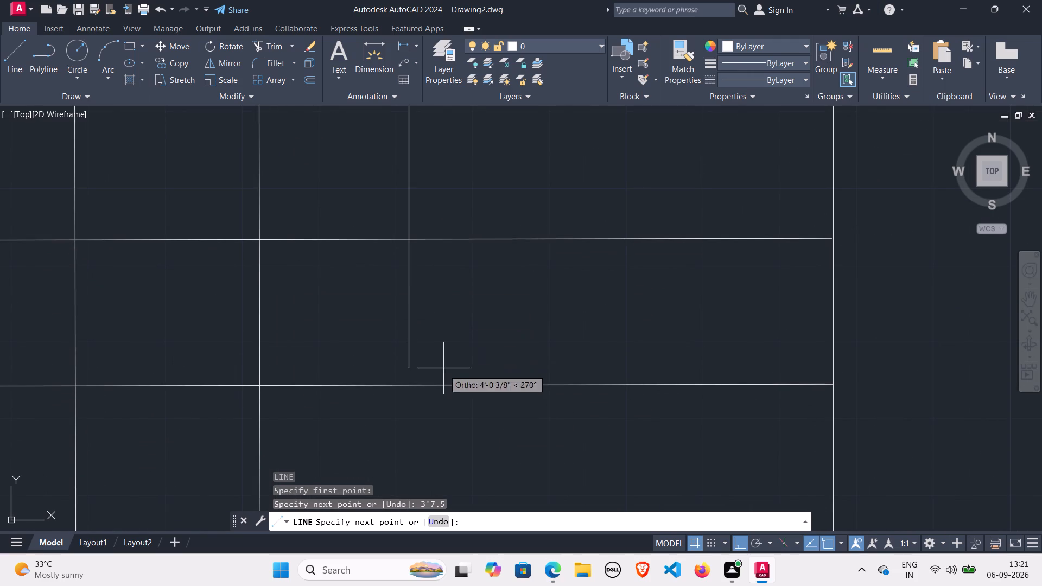
left_click(410, 386)
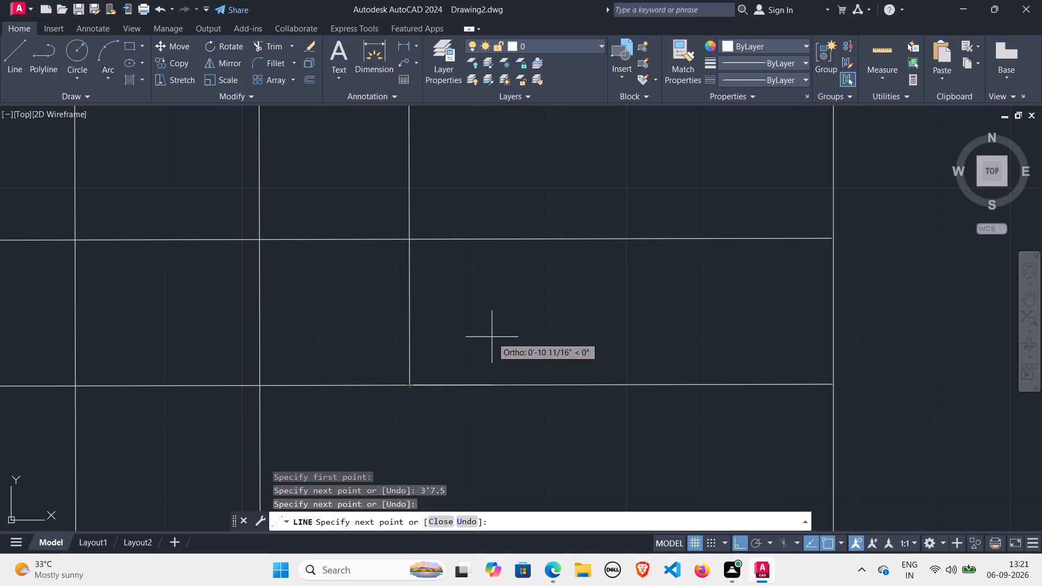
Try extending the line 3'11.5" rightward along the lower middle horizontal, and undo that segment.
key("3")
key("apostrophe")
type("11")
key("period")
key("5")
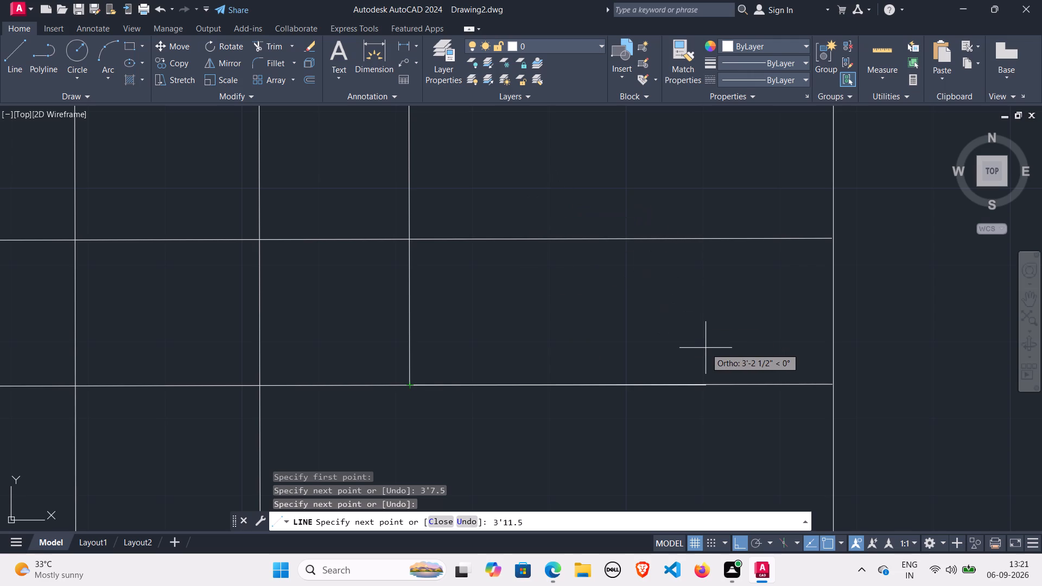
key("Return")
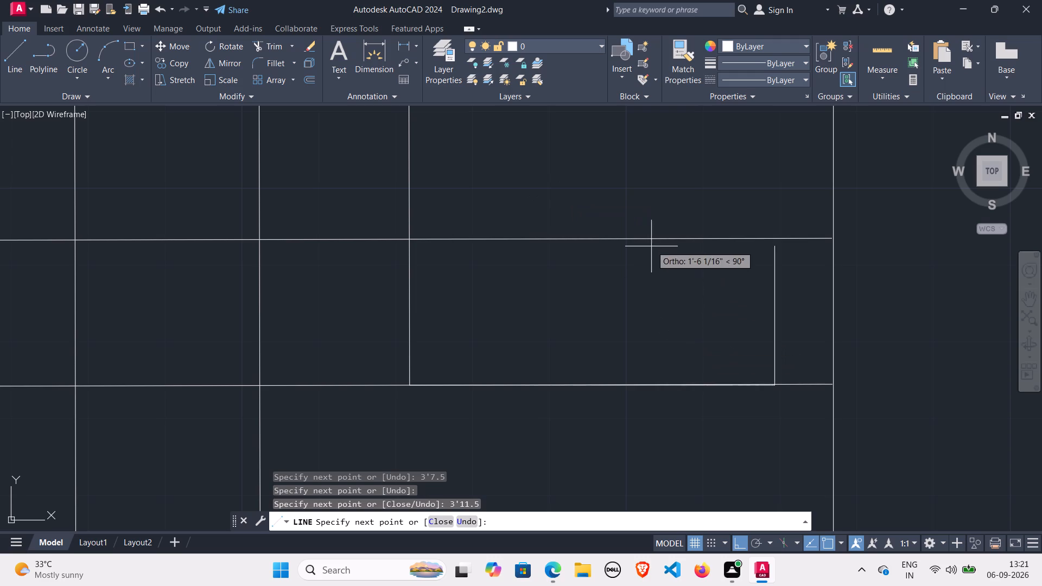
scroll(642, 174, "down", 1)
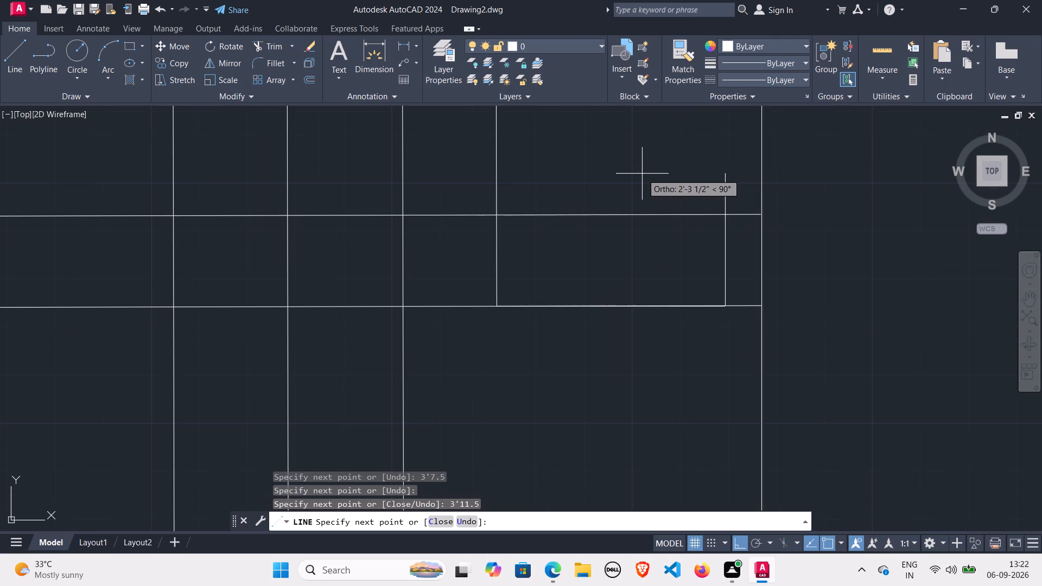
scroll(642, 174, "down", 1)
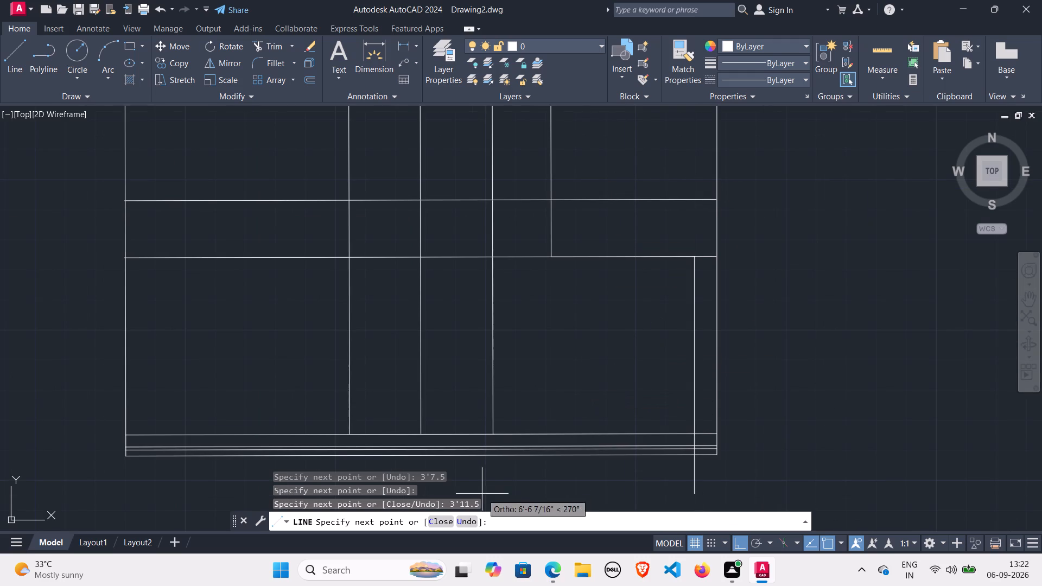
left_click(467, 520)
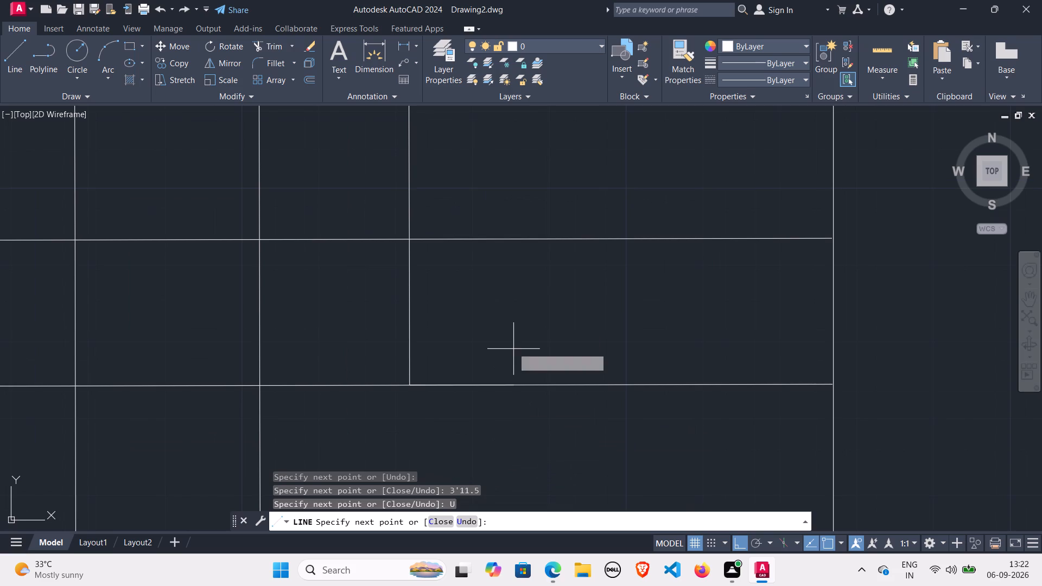
Continue the line 1'11.5" rightward along the lower middle horizontal and straight up to the upper band's lower horizontal.
scroll(476, 342, "down", 2)
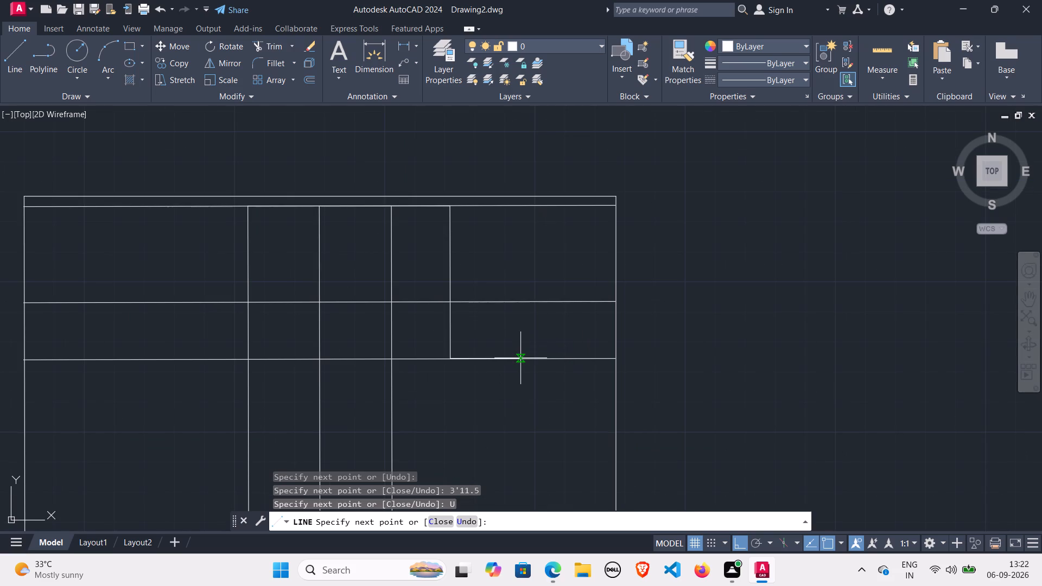
type("1'")
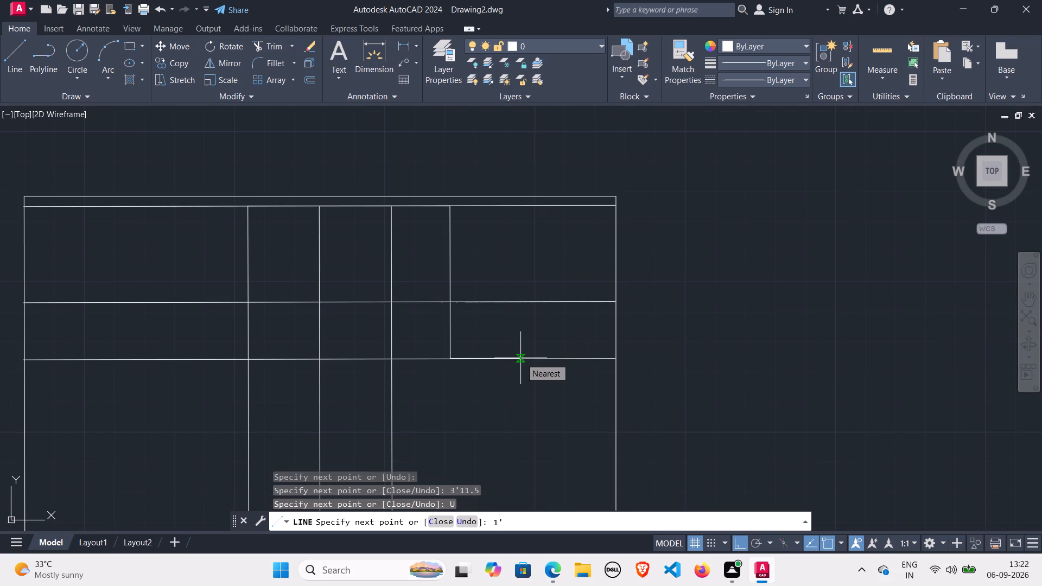
type("11.5")
key("Return")
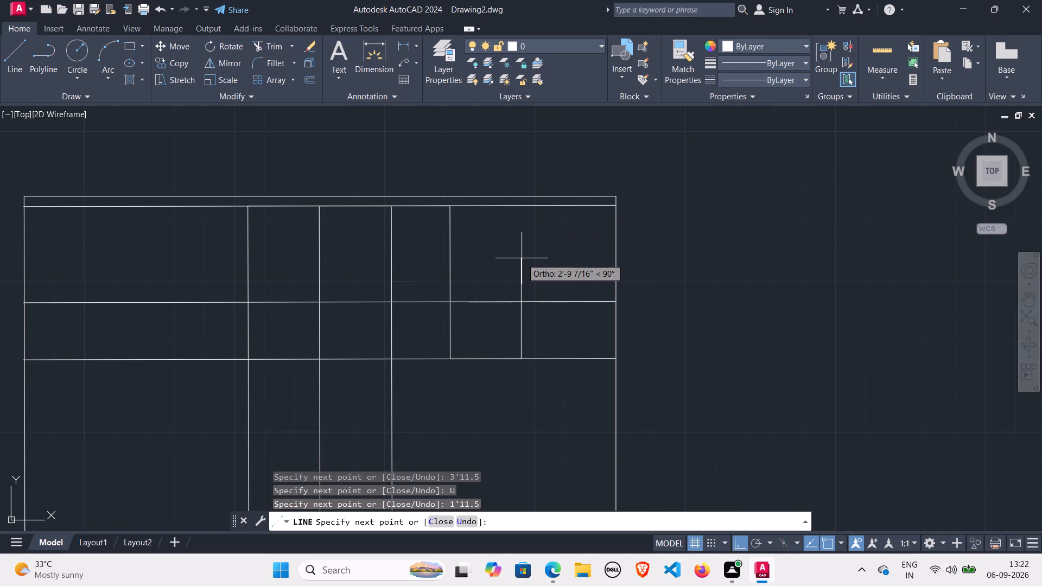
left_click(522, 204)
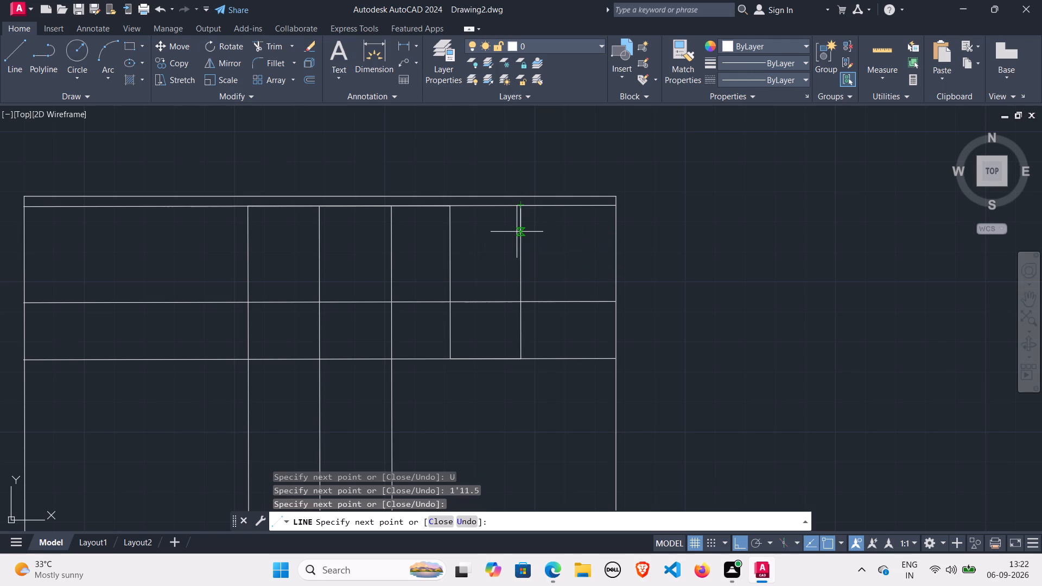
key("Return")
Draw a line 3'7.5" leftward from the central vertical's top end and straight down to the lower middle horizontal.
key("Return")
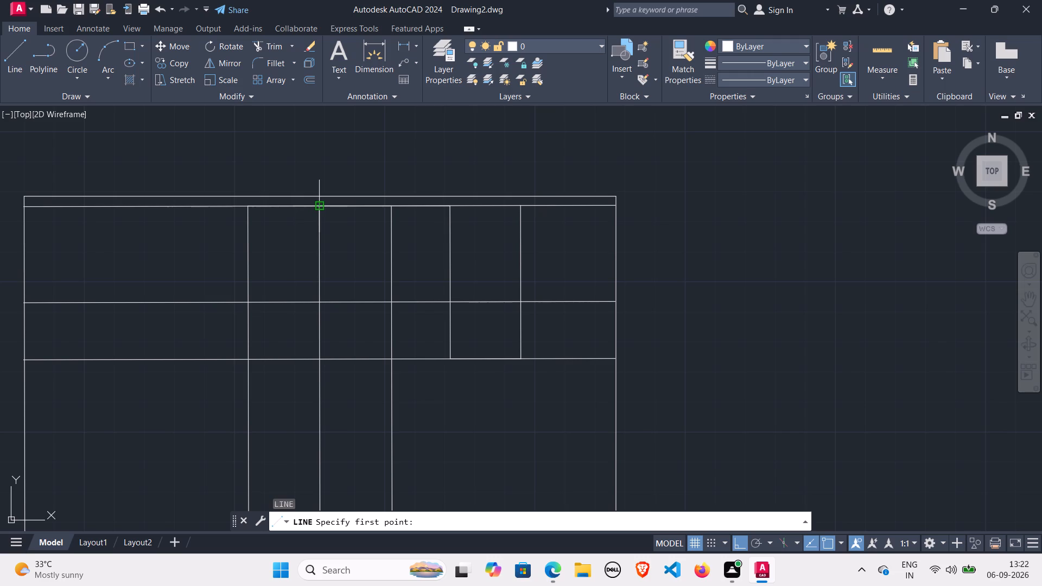
scroll(332, 315, "down", 1)
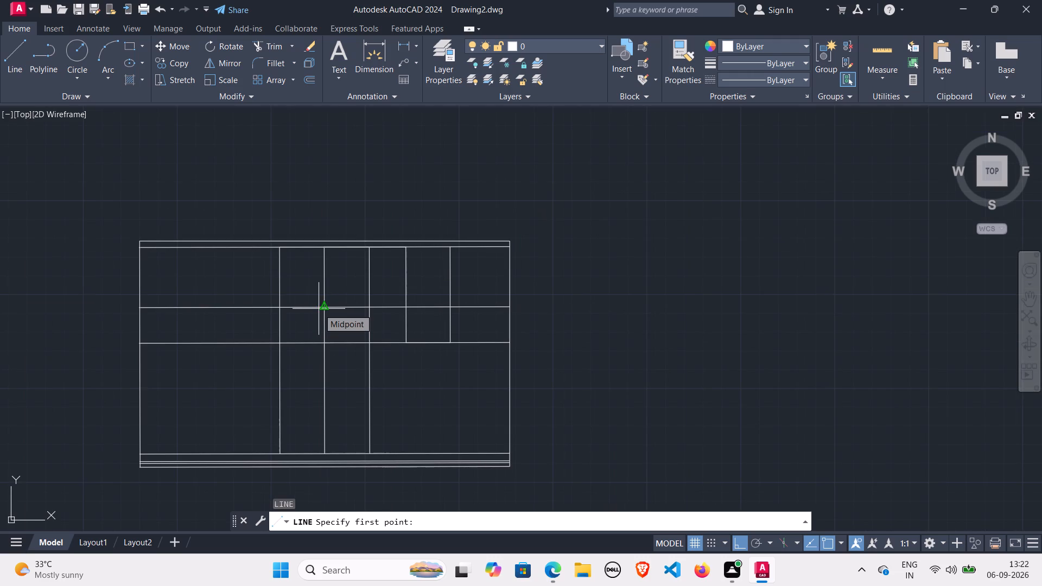
left_click(321, 245)
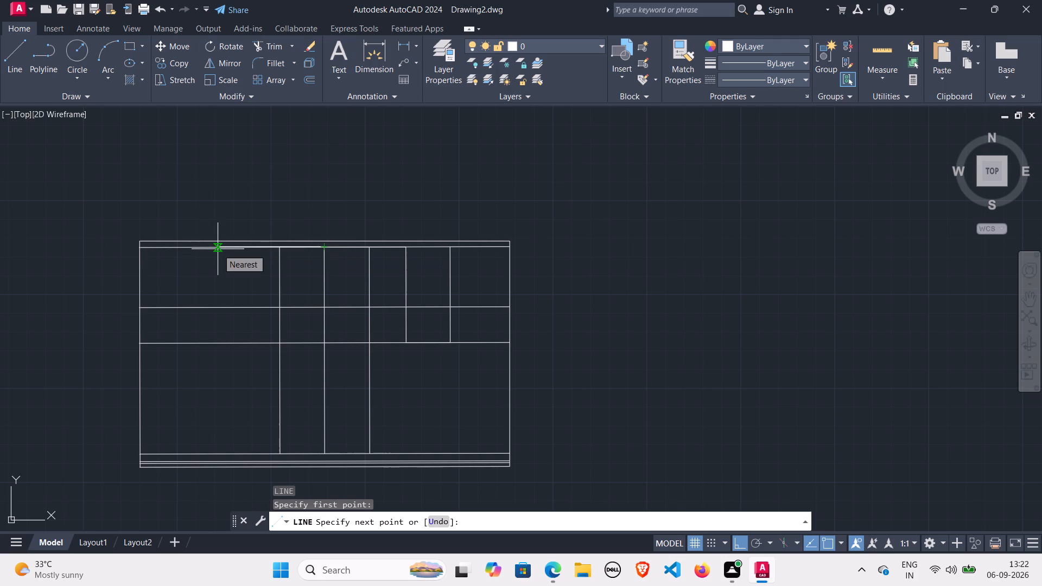
key("3")
key("apostrophe")
key("7")
key("period")
key("5")
key("Return")
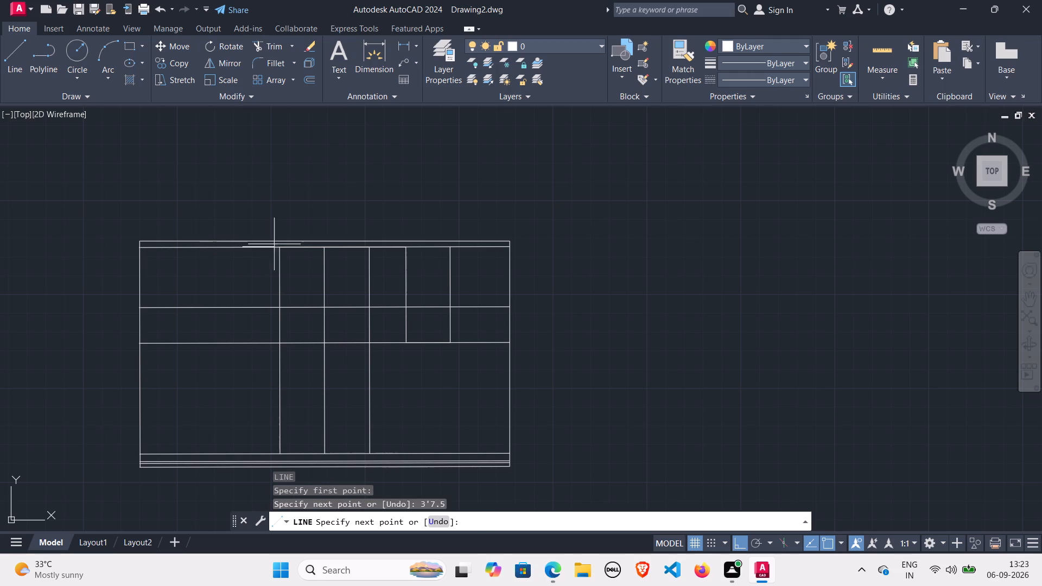
left_click(244, 344)
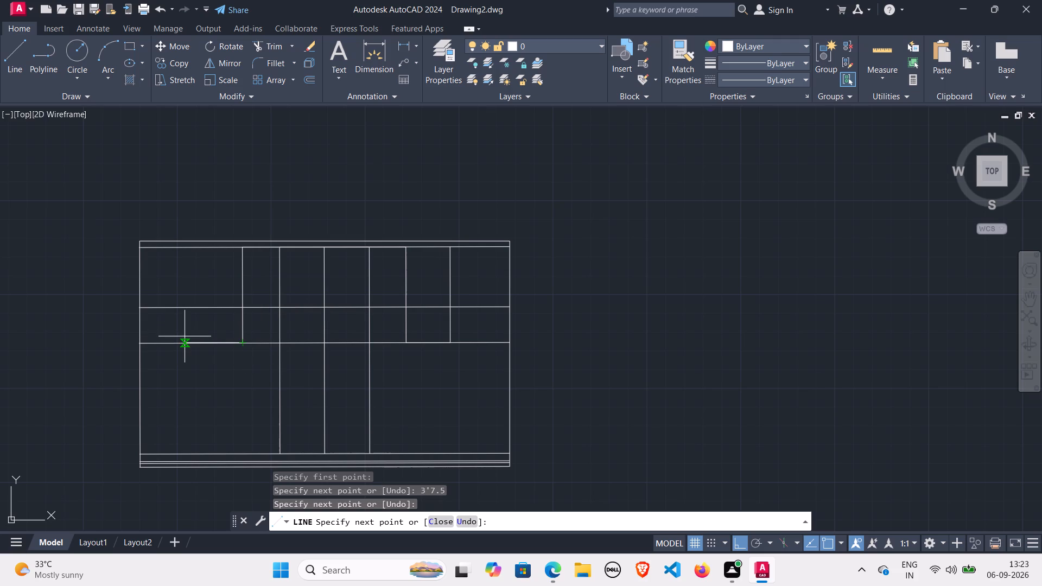
Continue the line 3'3.5" leftward along the lower middle horizontal from the new left divider's bottom end.
key("3")
key("apostrophe")
key("3")
key("period")
key("5")
key("Return")
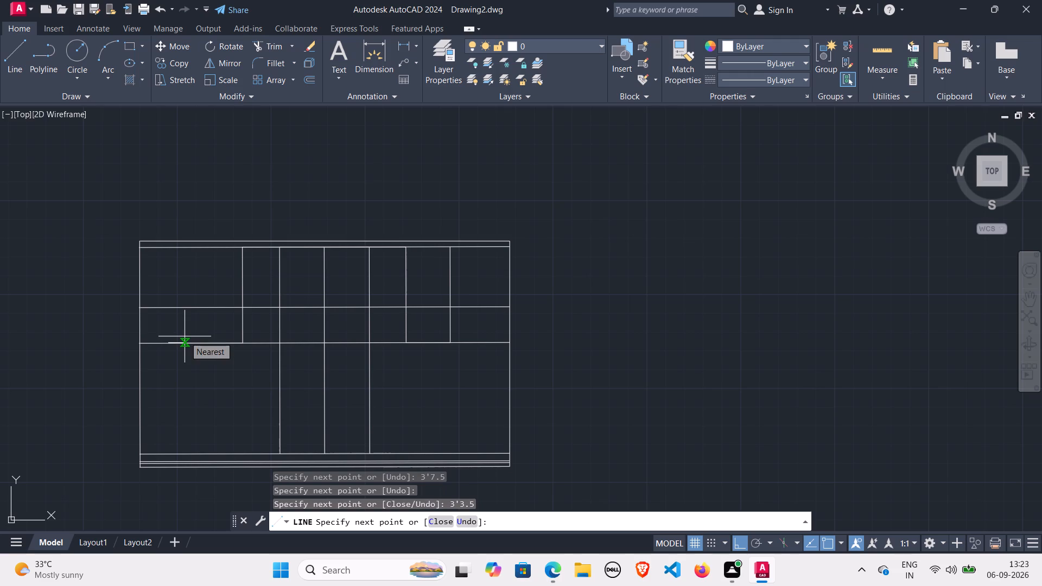
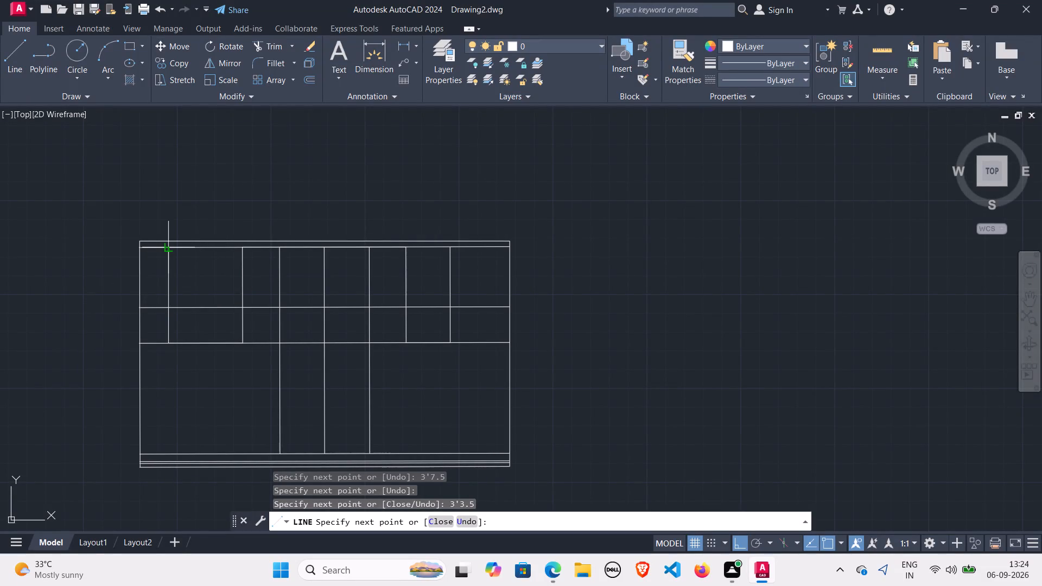
Finish the leftmost inner divider by continuing the line straight up from the lower middle horizontal to the upper band's lower horizontal.
scroll(168, 247, "up", 2)
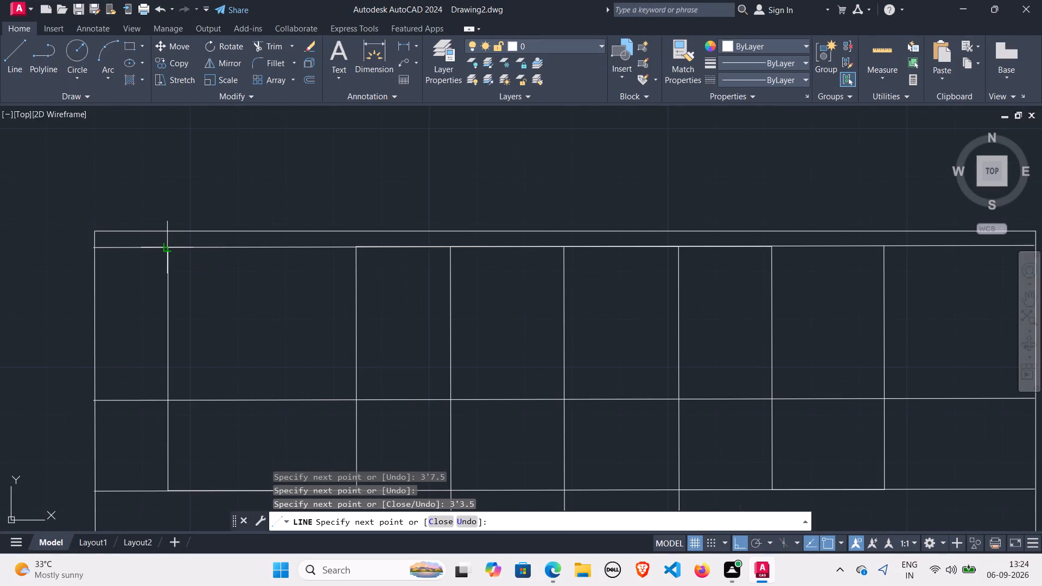
left_click(168, 246)
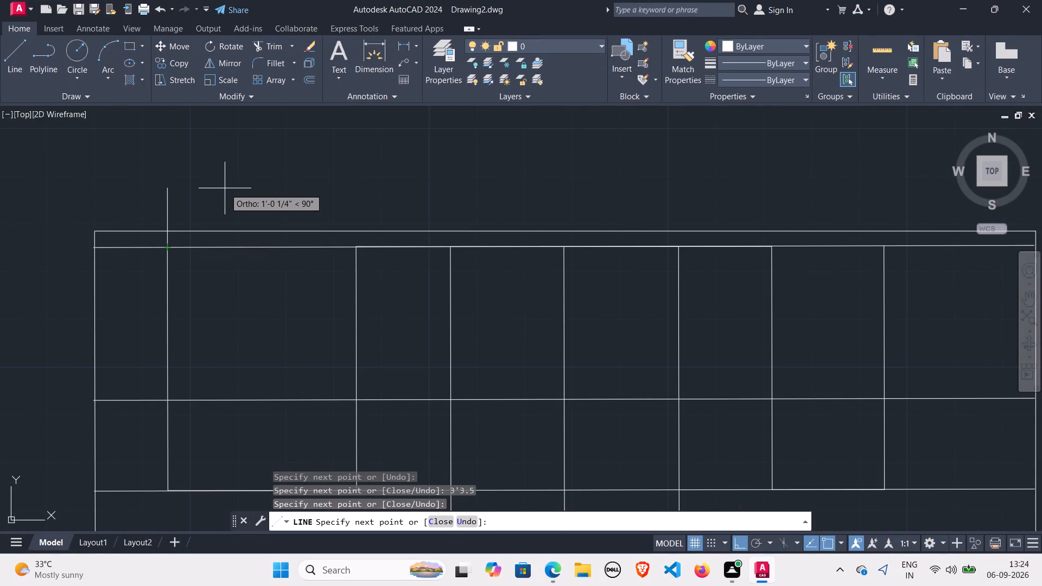
key("space")
scroll(306, 188, "up", 1)
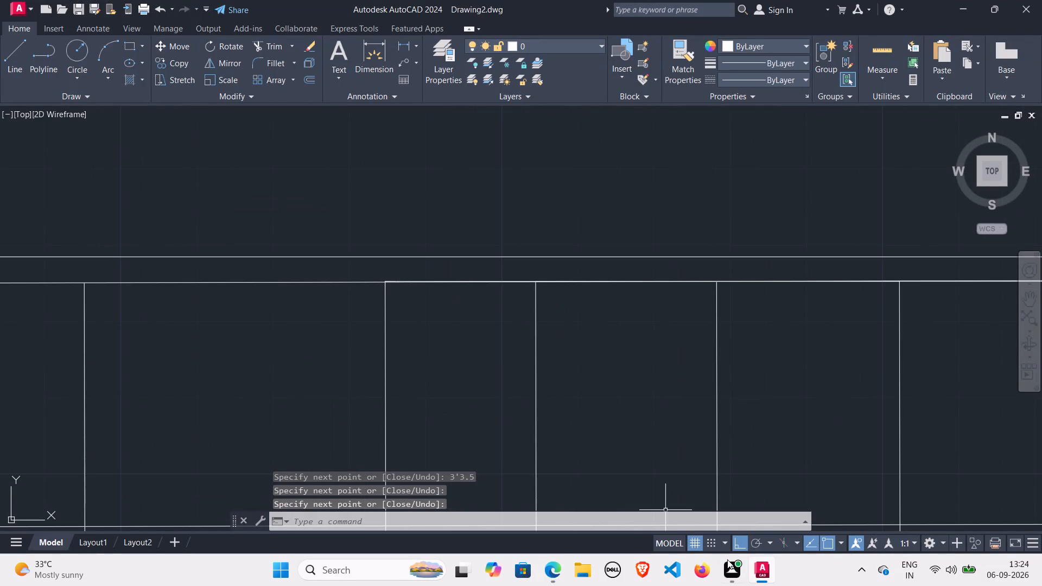
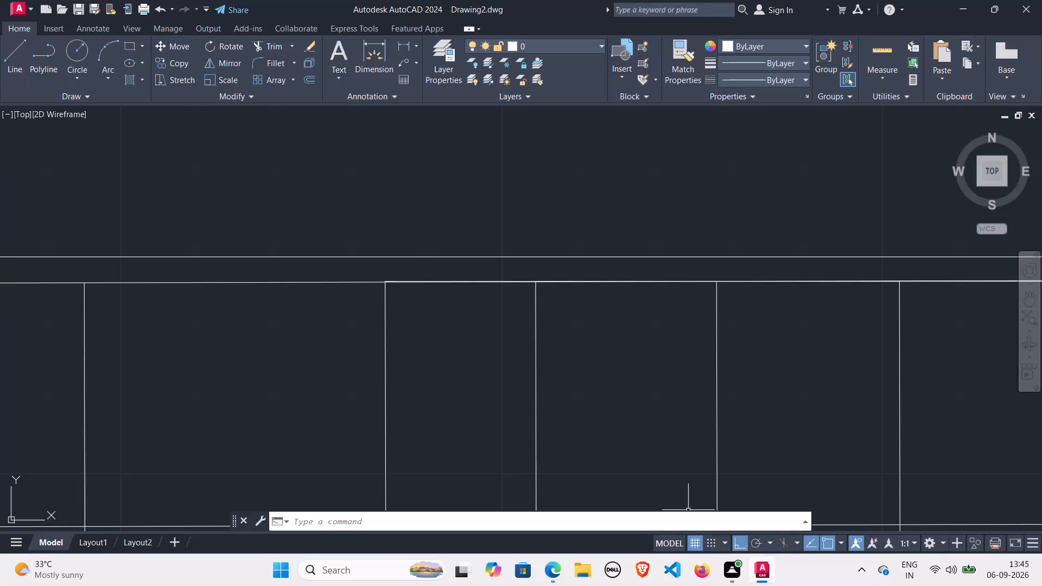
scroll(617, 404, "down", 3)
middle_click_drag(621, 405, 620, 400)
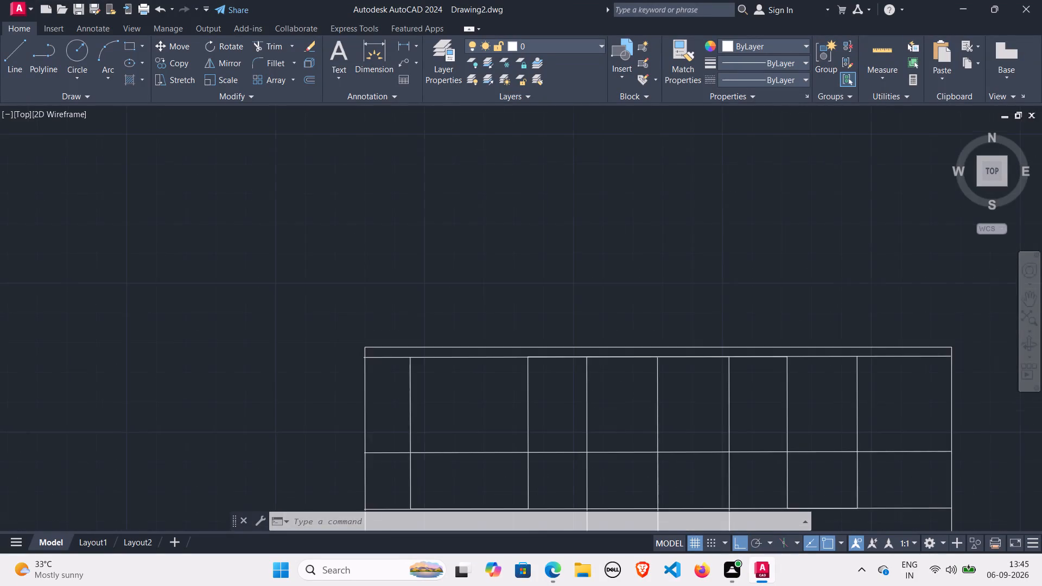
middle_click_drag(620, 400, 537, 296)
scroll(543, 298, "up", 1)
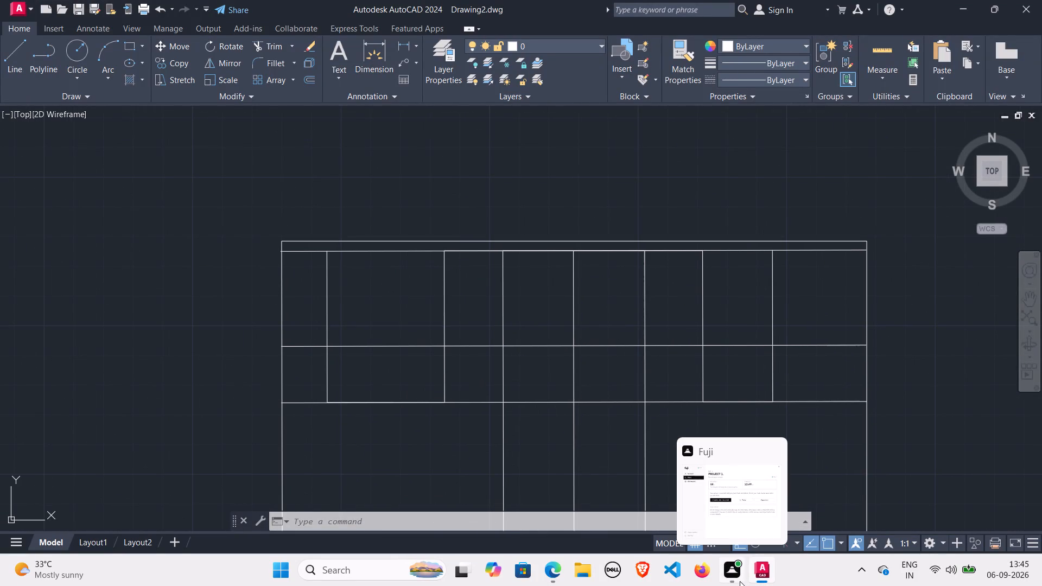
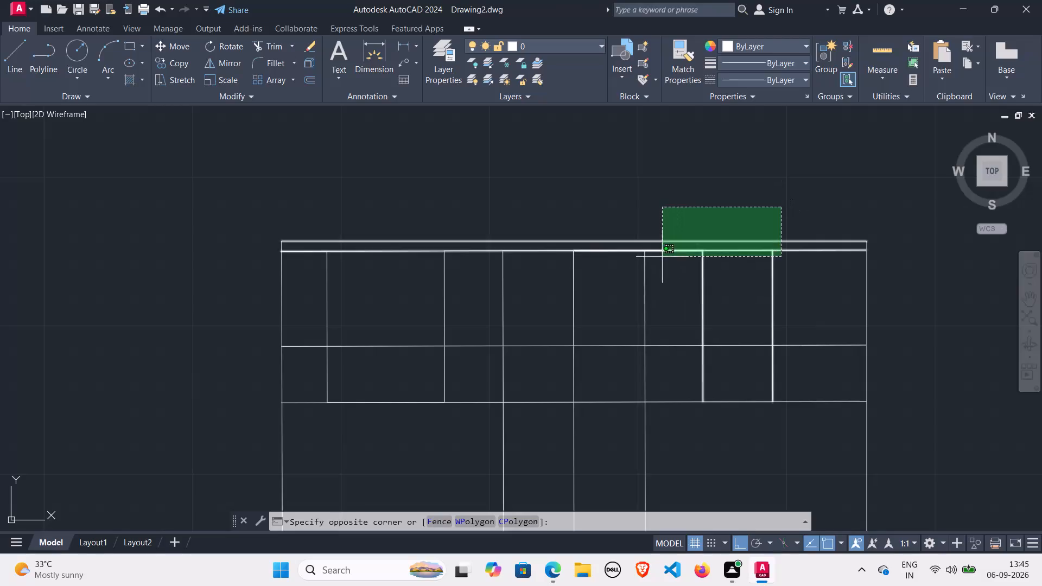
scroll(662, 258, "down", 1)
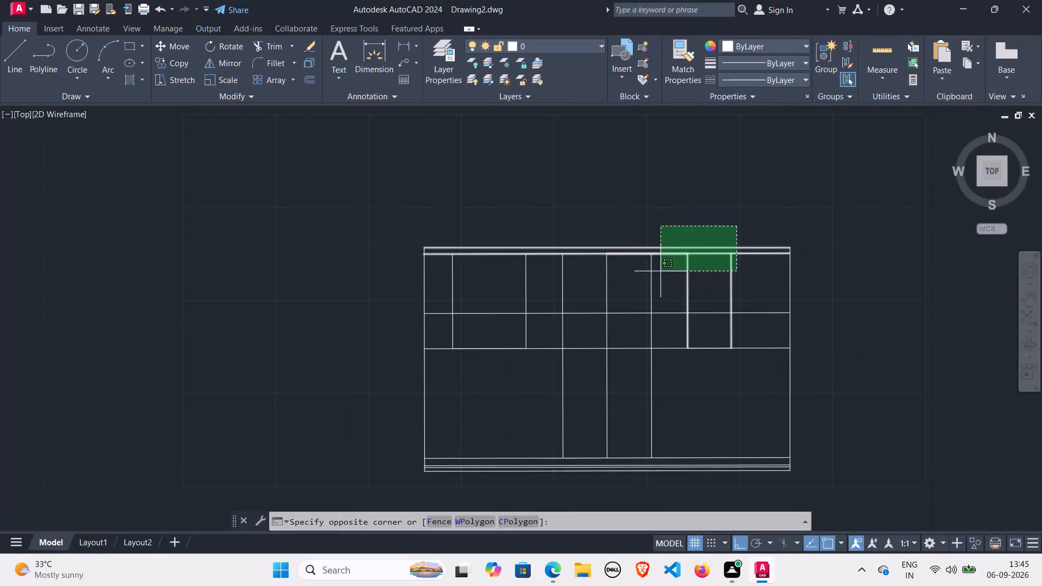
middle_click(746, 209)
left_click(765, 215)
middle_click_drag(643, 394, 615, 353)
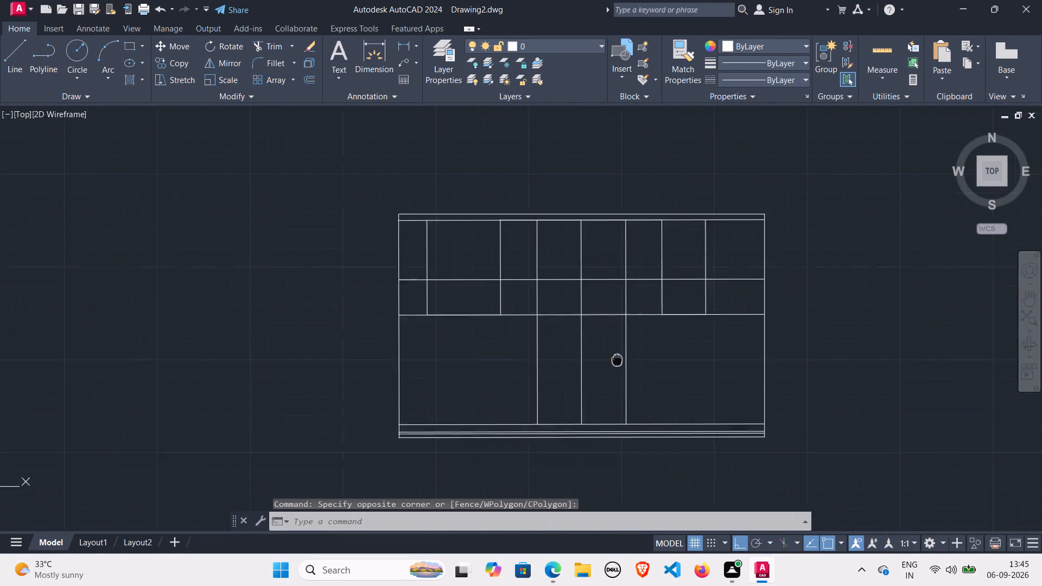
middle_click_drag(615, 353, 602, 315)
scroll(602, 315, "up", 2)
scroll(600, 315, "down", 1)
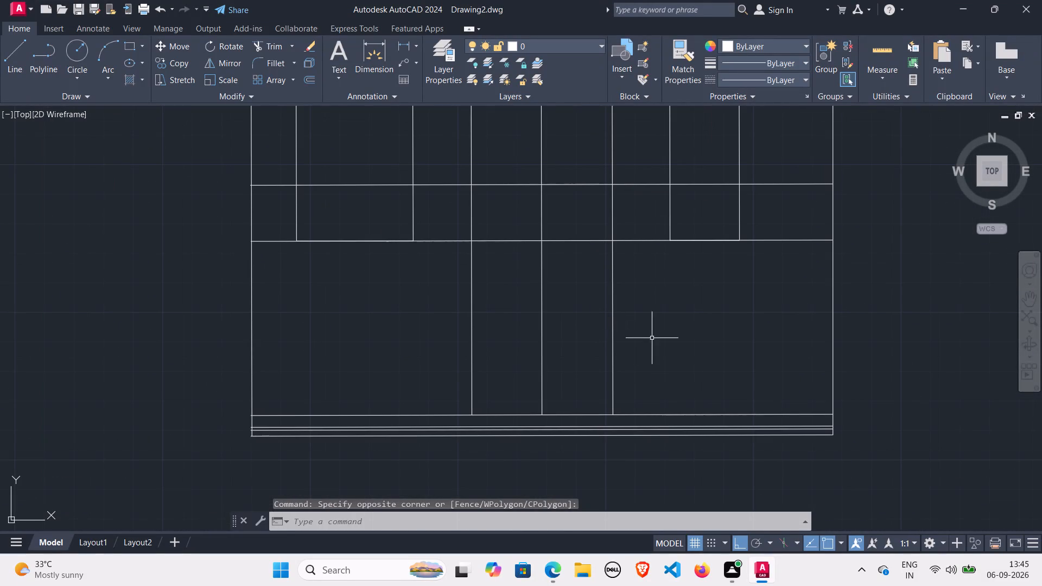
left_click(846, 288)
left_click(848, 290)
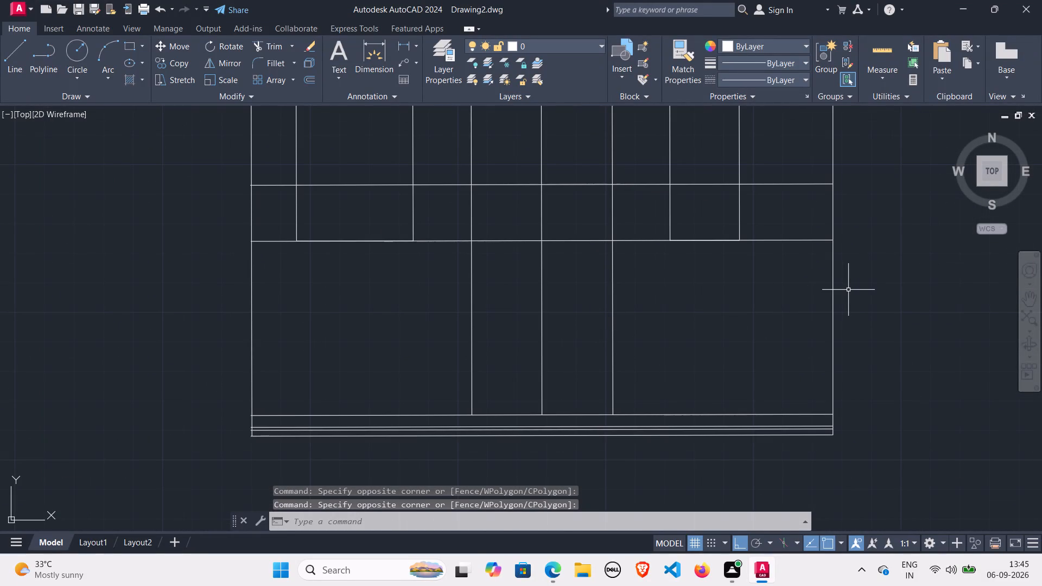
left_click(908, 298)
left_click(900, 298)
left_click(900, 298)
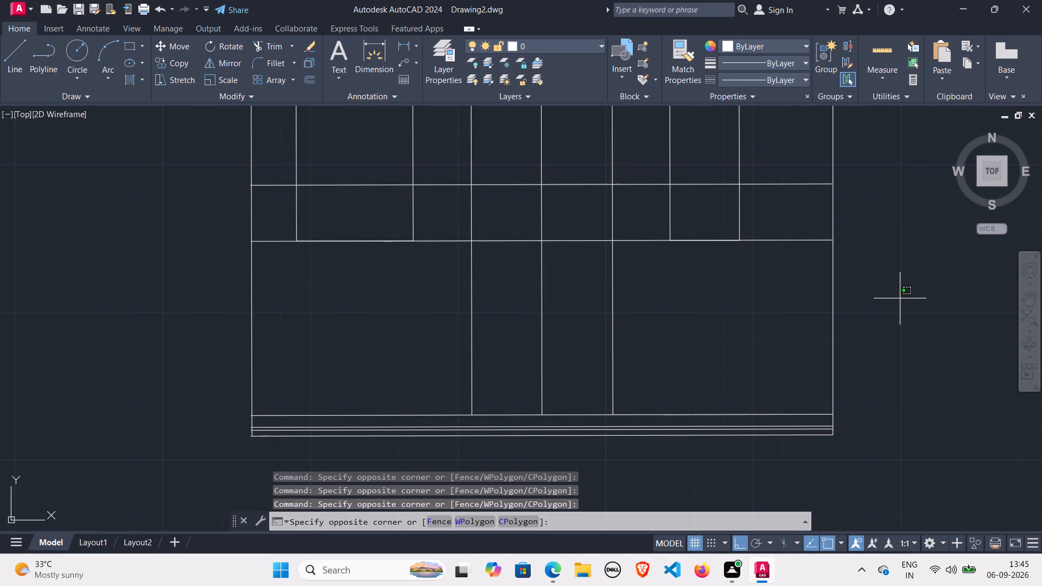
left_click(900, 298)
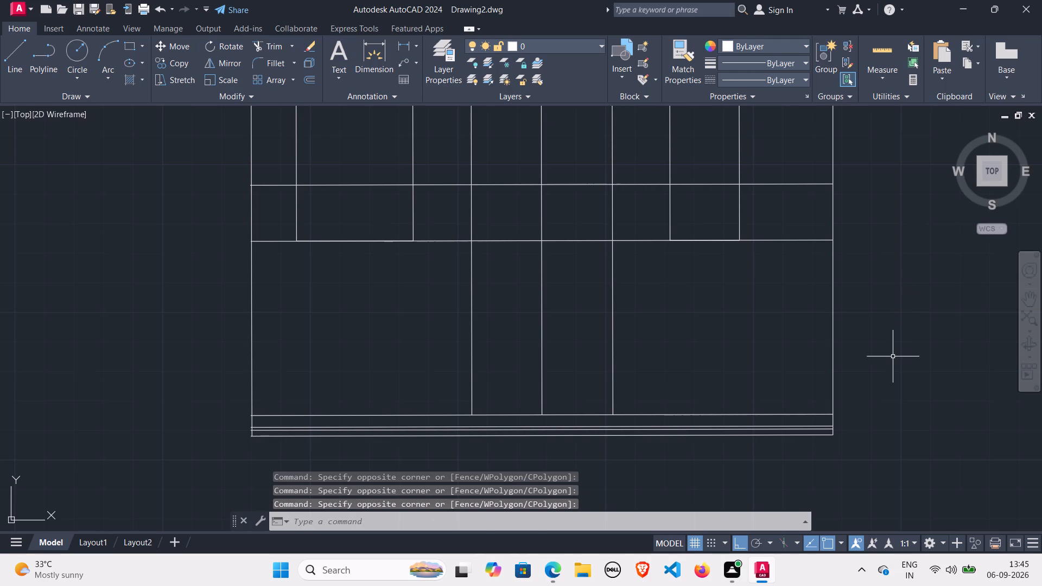
Draw a lower-left box from the foot of the left full-height vertical: 3'2.5" leftward, about 2'2" up, and back to that vertical.
type("L")
key("space")
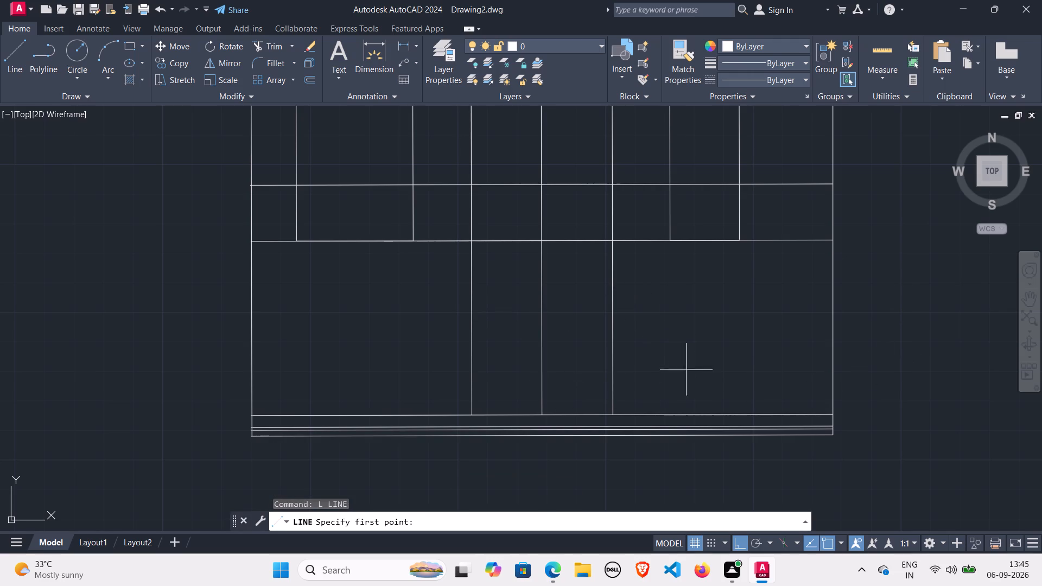
left_click(469, 412)
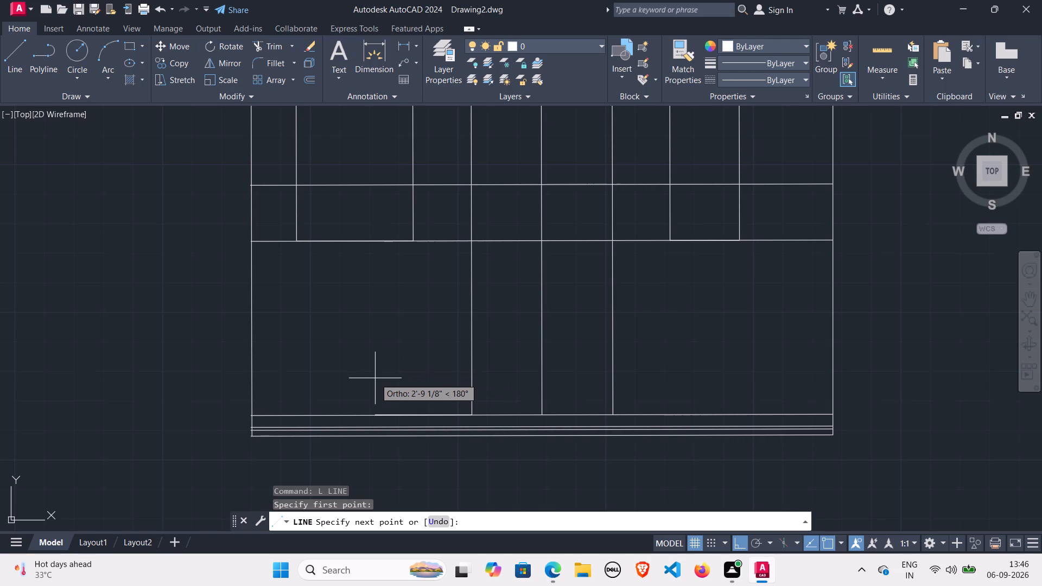
key("3")
key("apostrophe")
key("2")
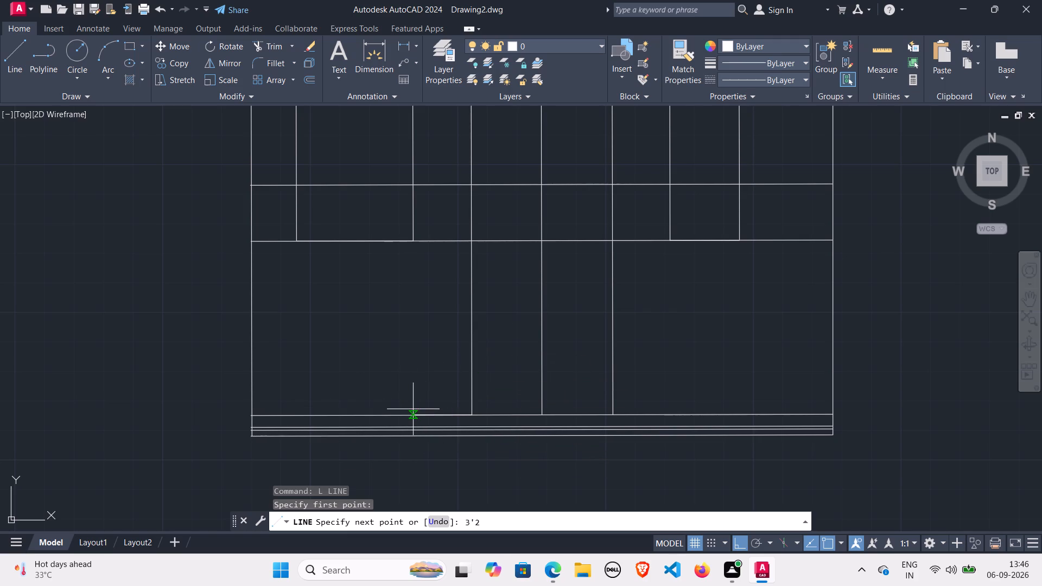
type(".0")
key("BackSpace")
key("5")
key("Return")
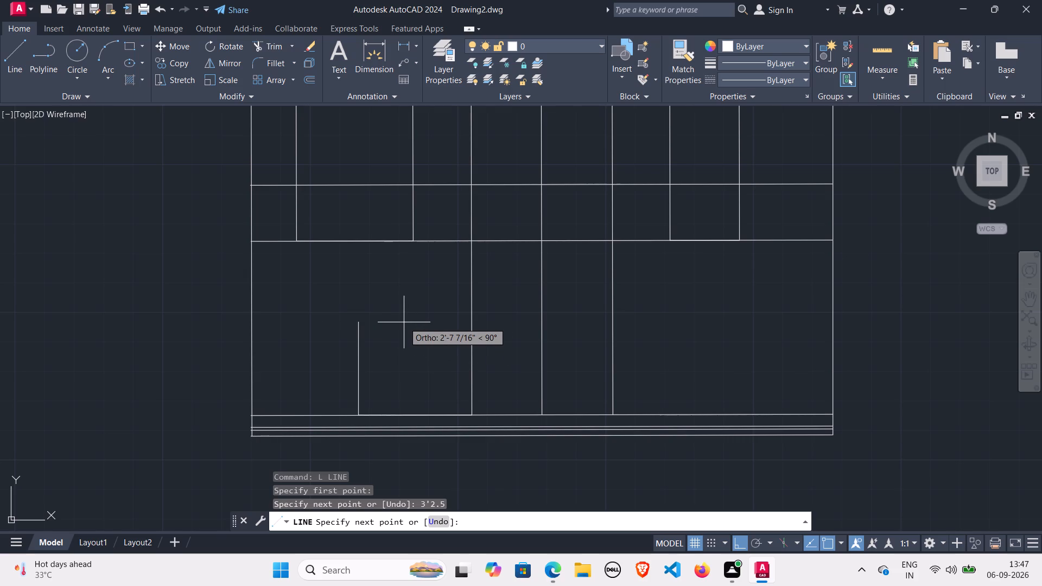
left_click(358, 337)
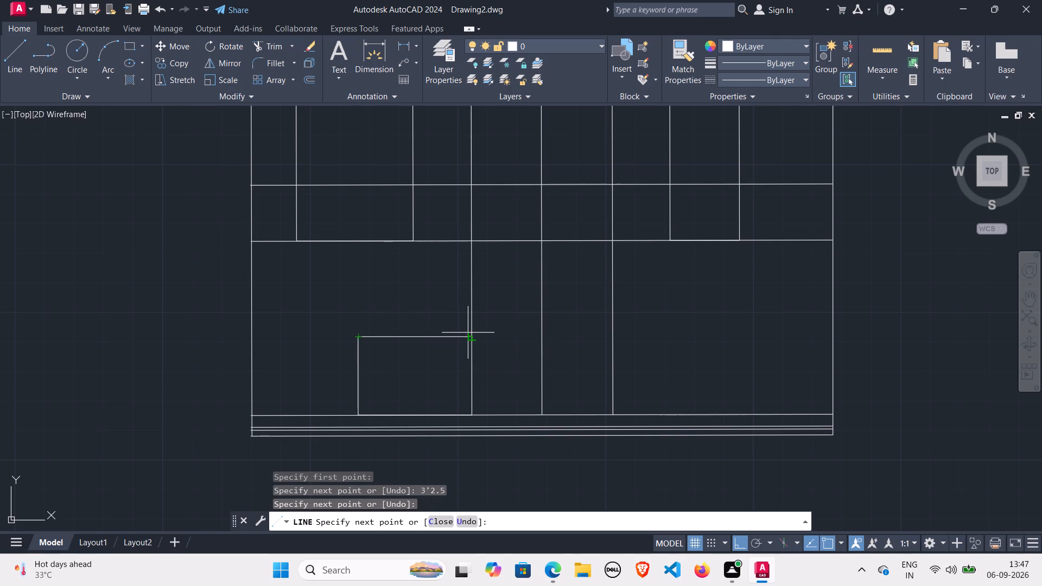
left_click(471, 335)
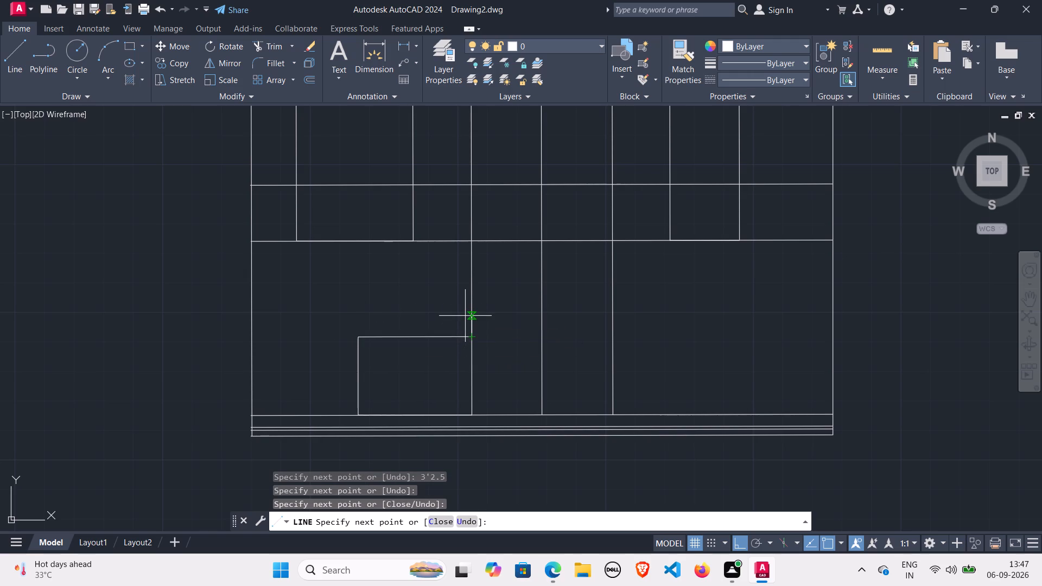
Draw a 2" thick band above the box, running to the outline's left edge and back to the box's upper-left corner.
key("2")
key("Return")
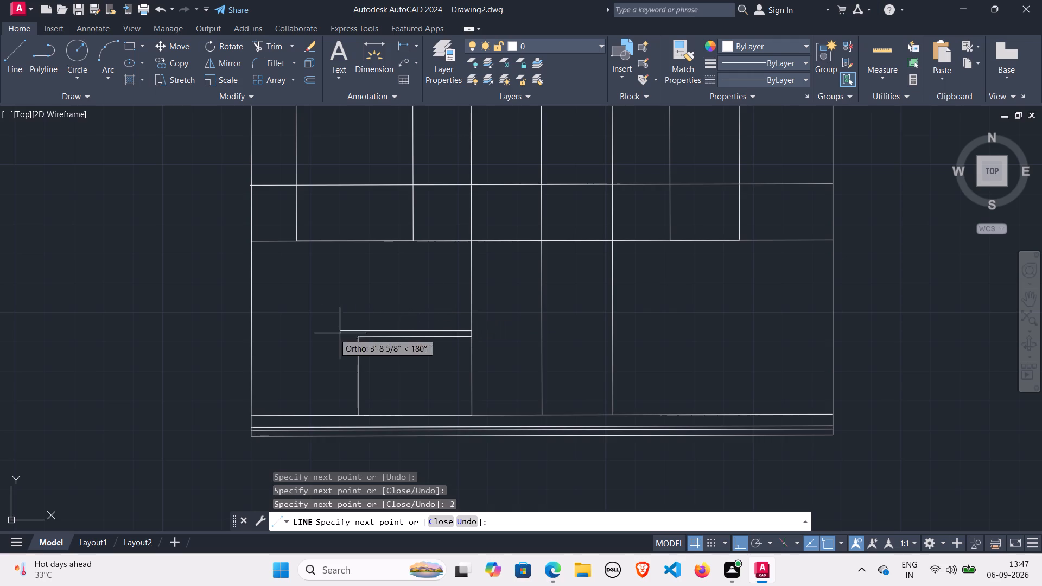
middle_click_drag(296, 333, 415, 309)
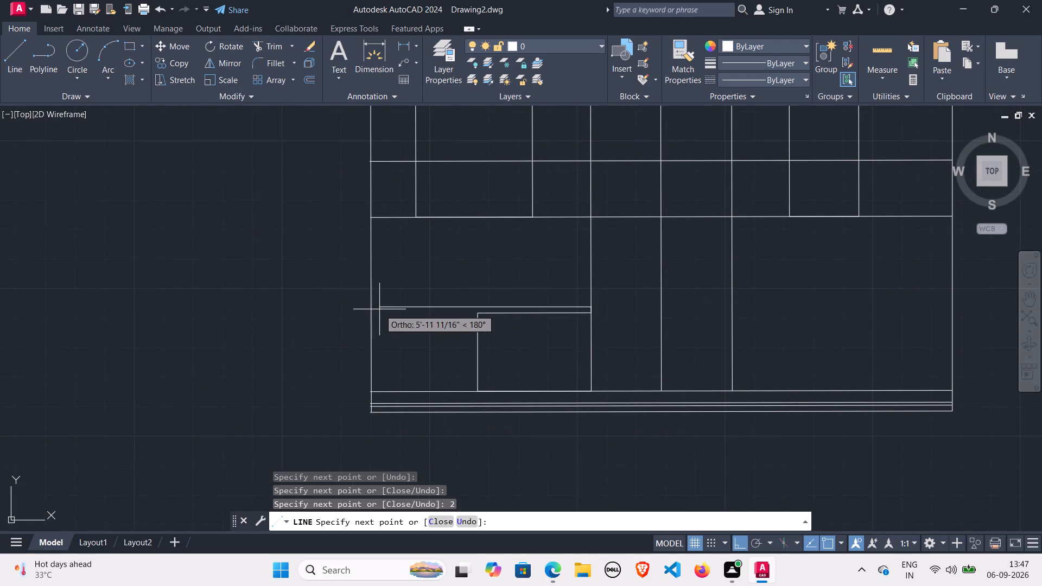
left_click(369, 308)
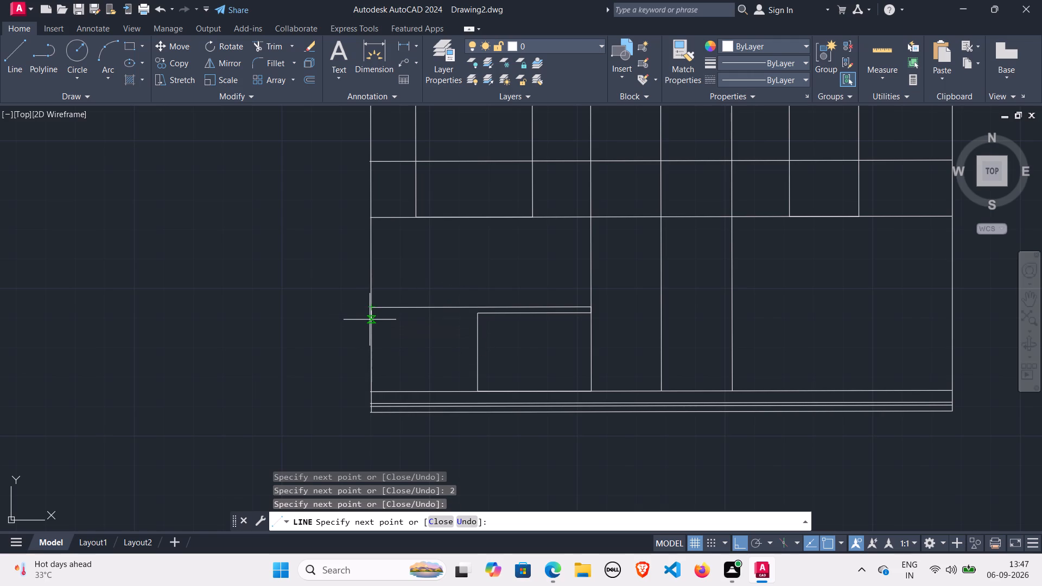
key("2")
key("Return")
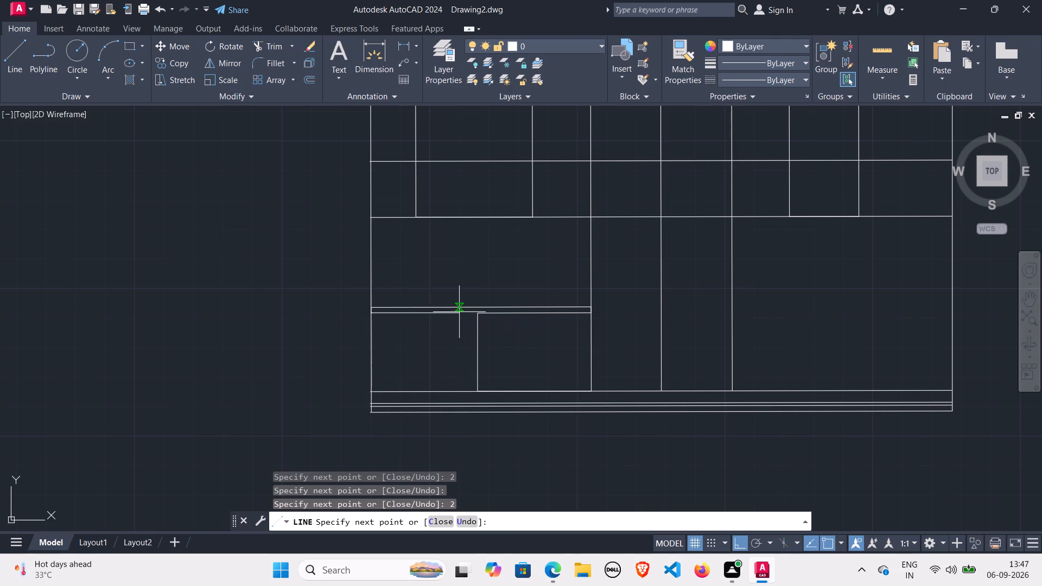
left_click(475, 314)
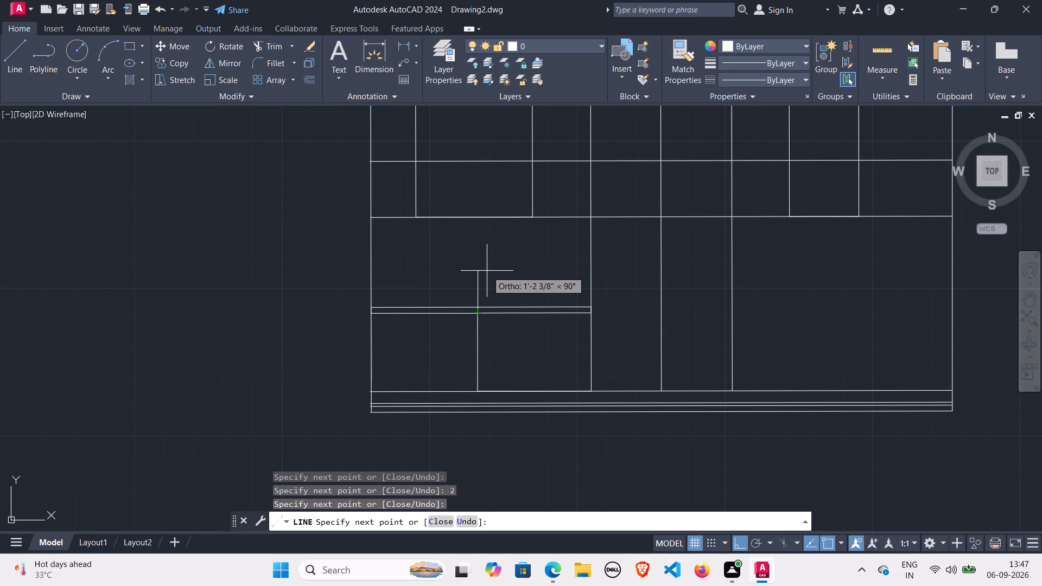
key("space")
Draw a base line across the compartment left of the box and a vertical from its midpoint up to the band's underside.
key("space")
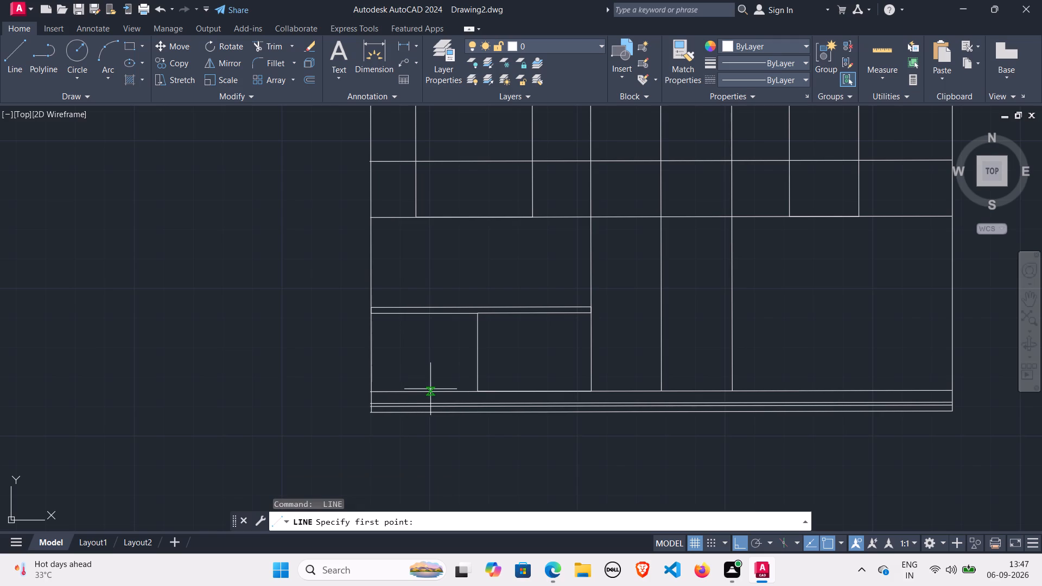
left_click(373, 396)
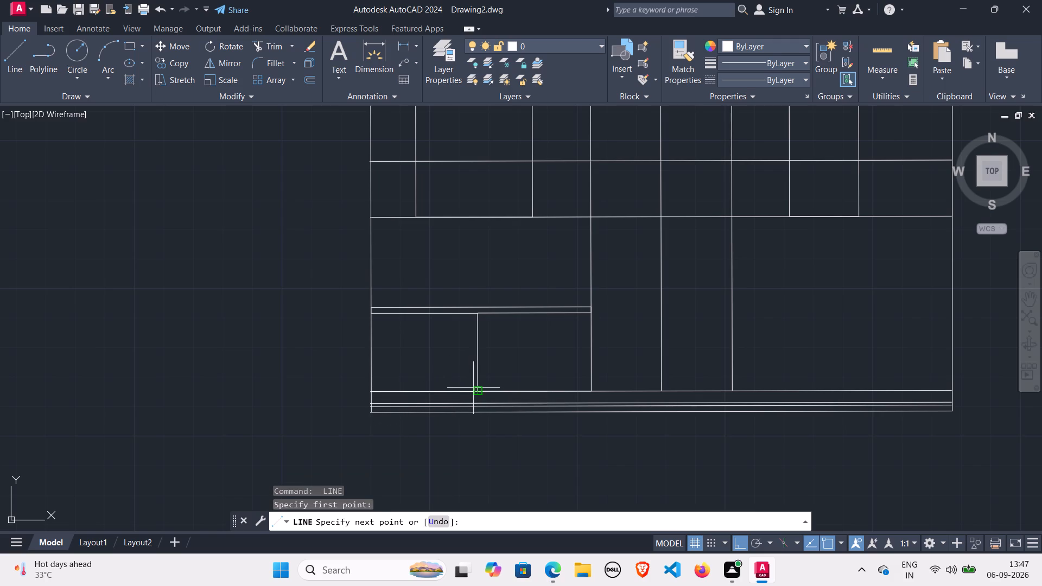
left_click(476, 389)
key("space")
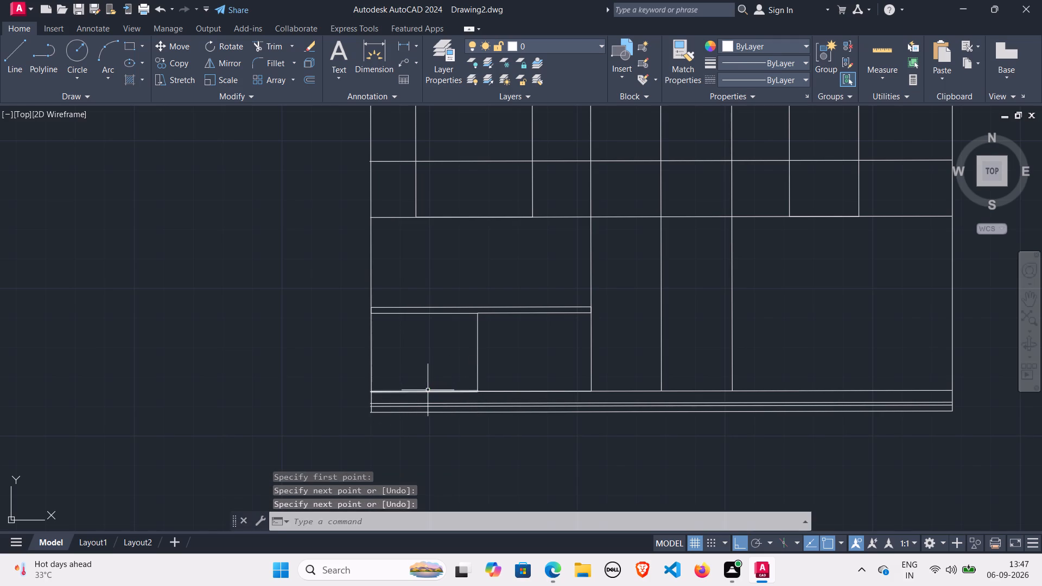
key("space")
left_click(425, 391)
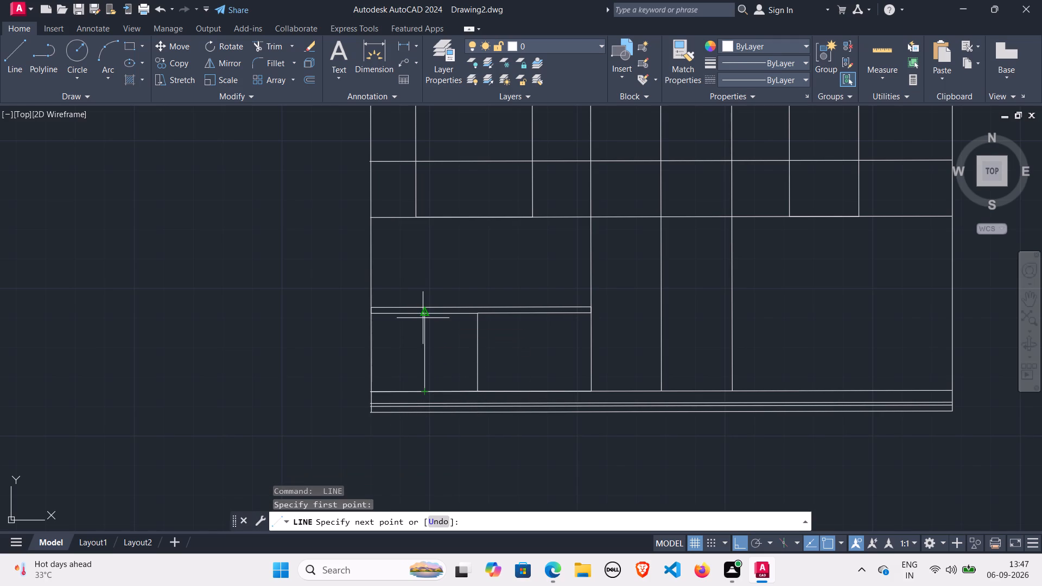
left_click(424, 312)
key("space")
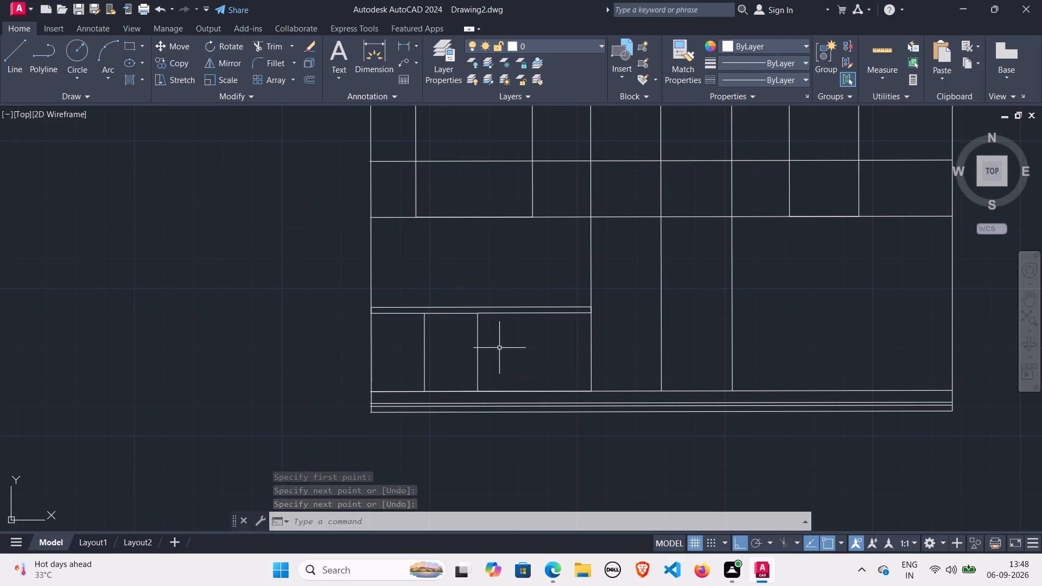
Offset the box's left vertical 0.5" to the right, inside the box.
left_click(313, 85)
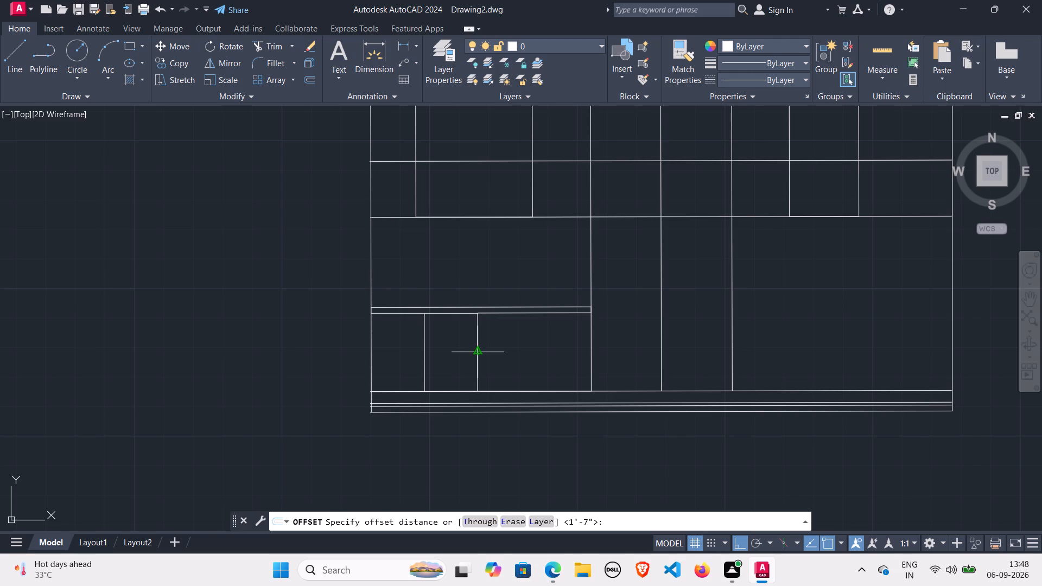
type("0.5")
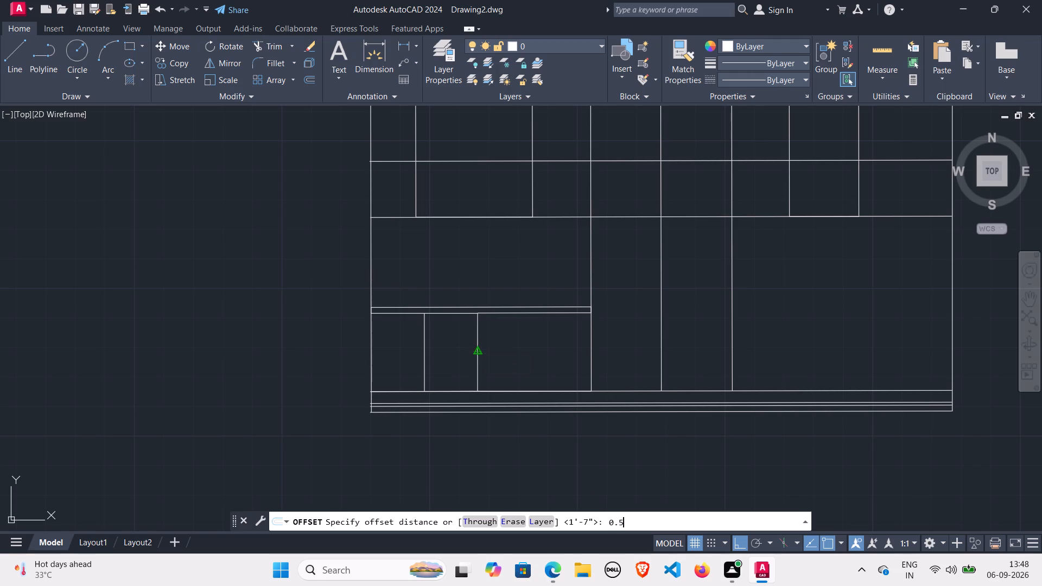
key("Return")
left_click(478, 353)
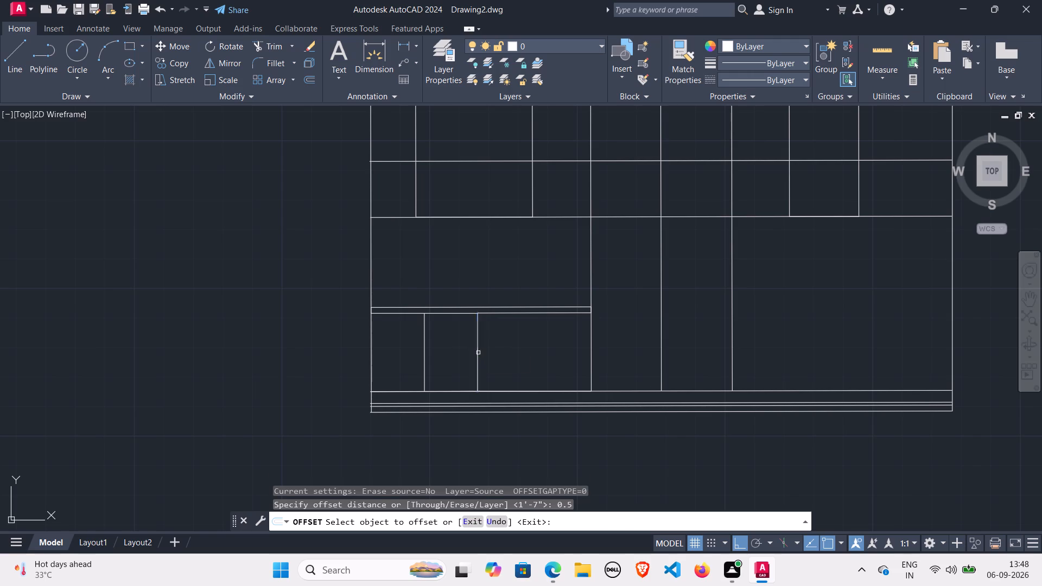
left_click(497, 351)
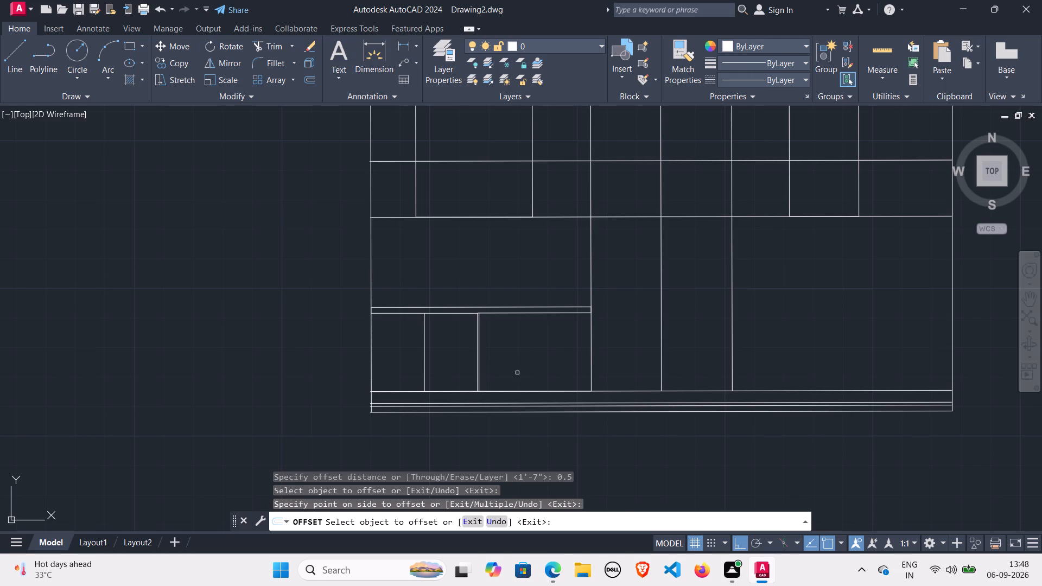
key("space")
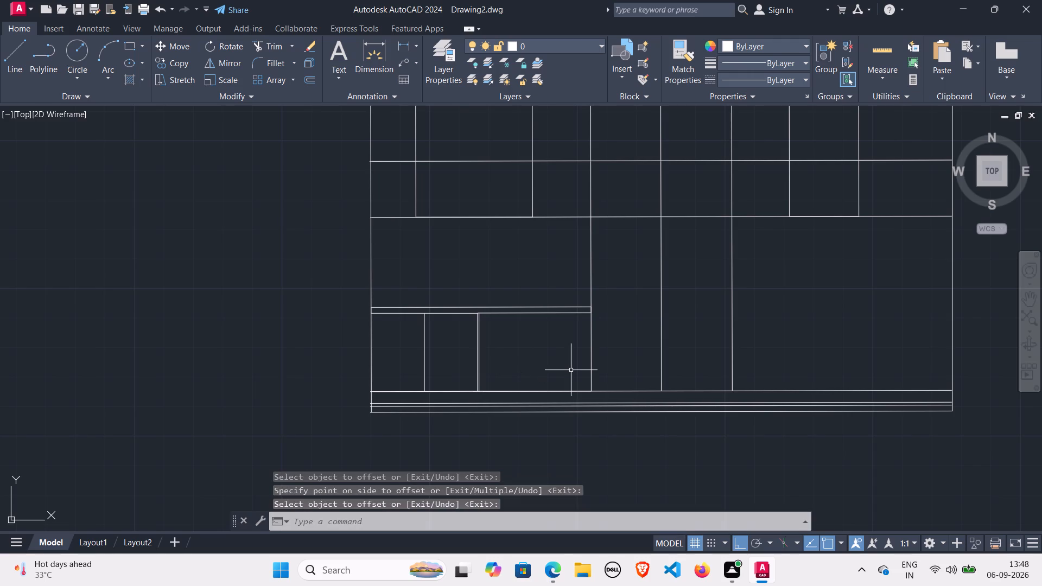
key("space")
key("space")
key("space")
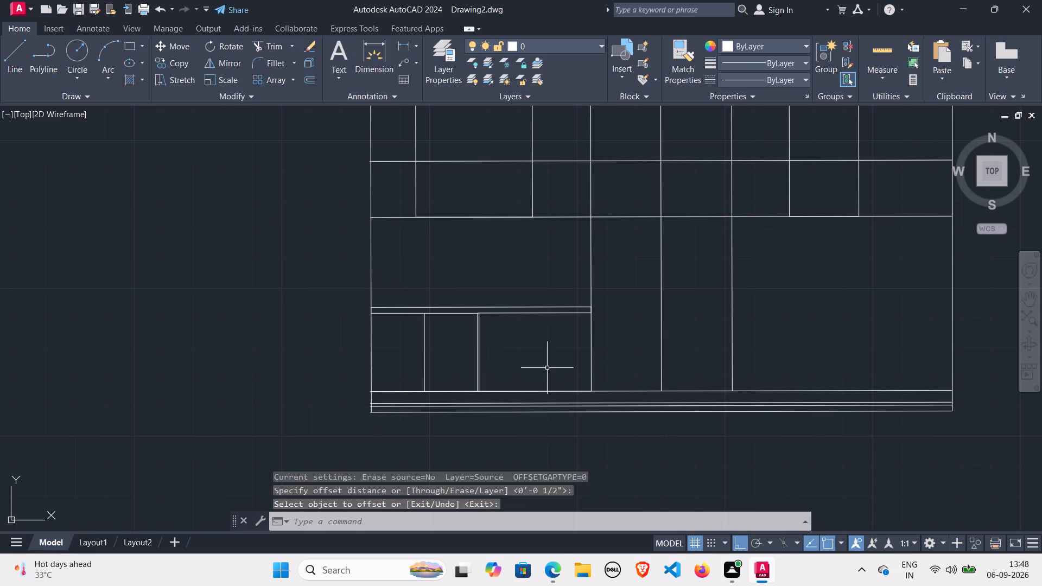
Draw a line from the dividing vertical's top along the band's underside to the box's upper-right corner, continuing down to the base line.
key("l")
key("Return")
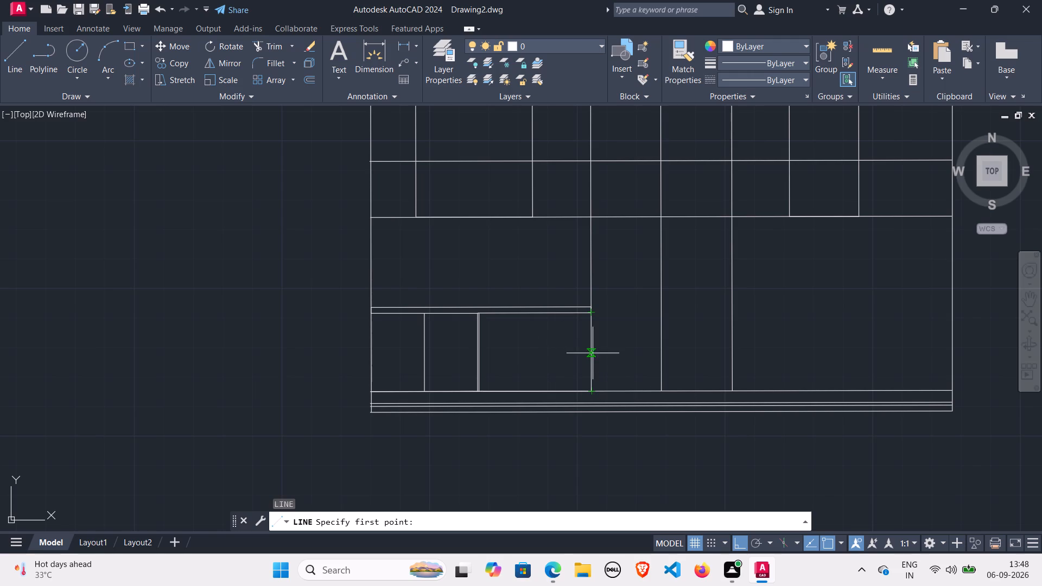
key("space")
left_click(593, 315)
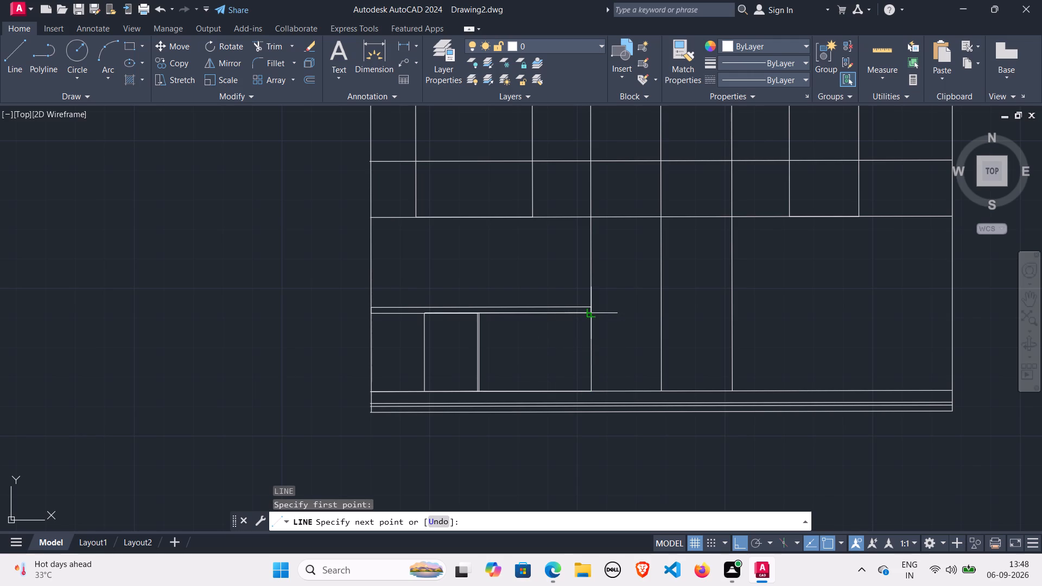
left_click(592, 391)
key("space")
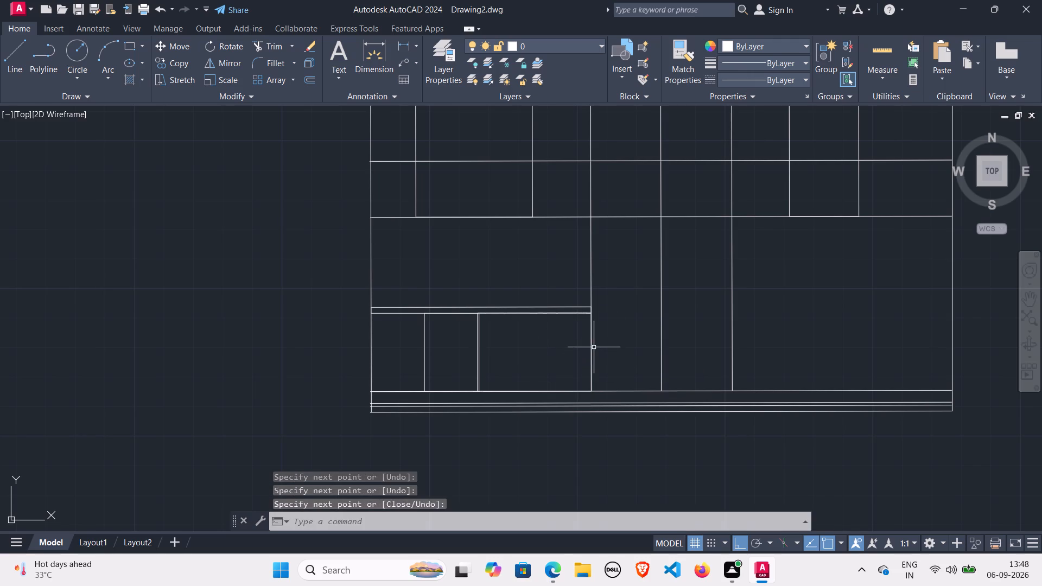
Draw a horizontal line across the box at mid-height, from its right edge to the inner left vertical.
key("space")
left_click(588, 352)
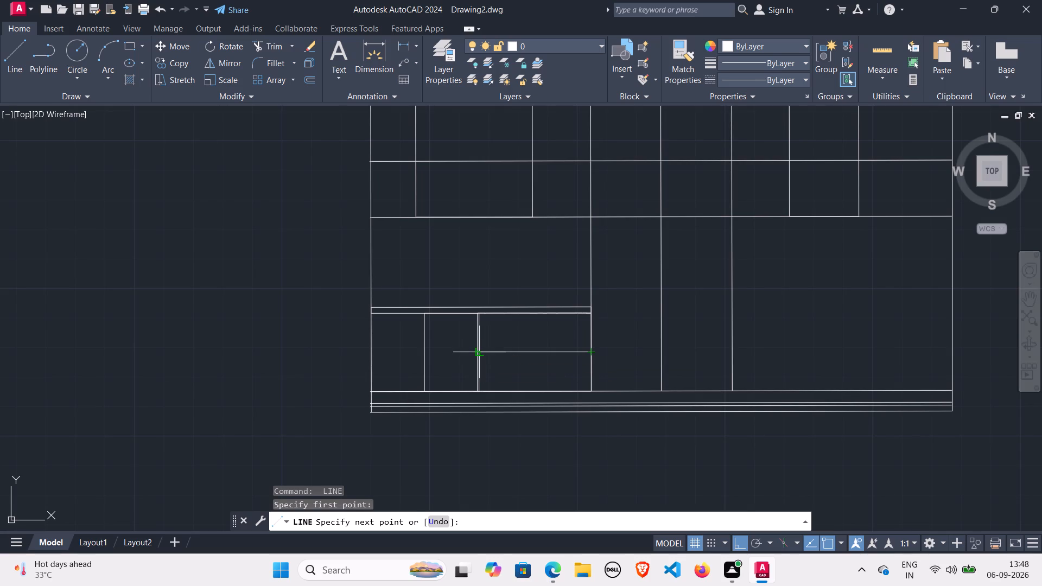
left_click(481, 354)
key("space")
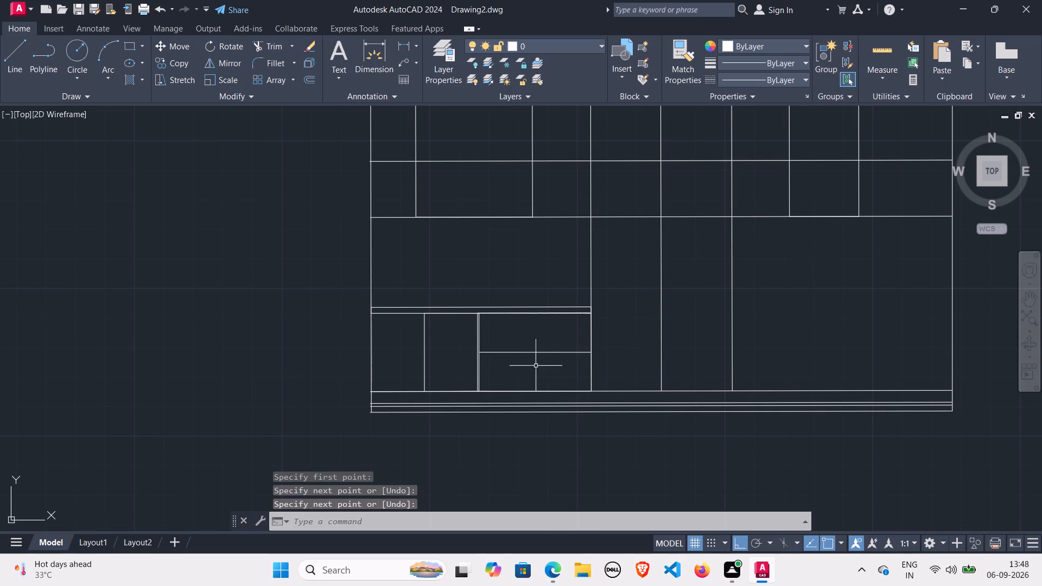
Offset the box's mid-height horizontal 0.5" upward and 0.5" downward.
left_click(309, 85)
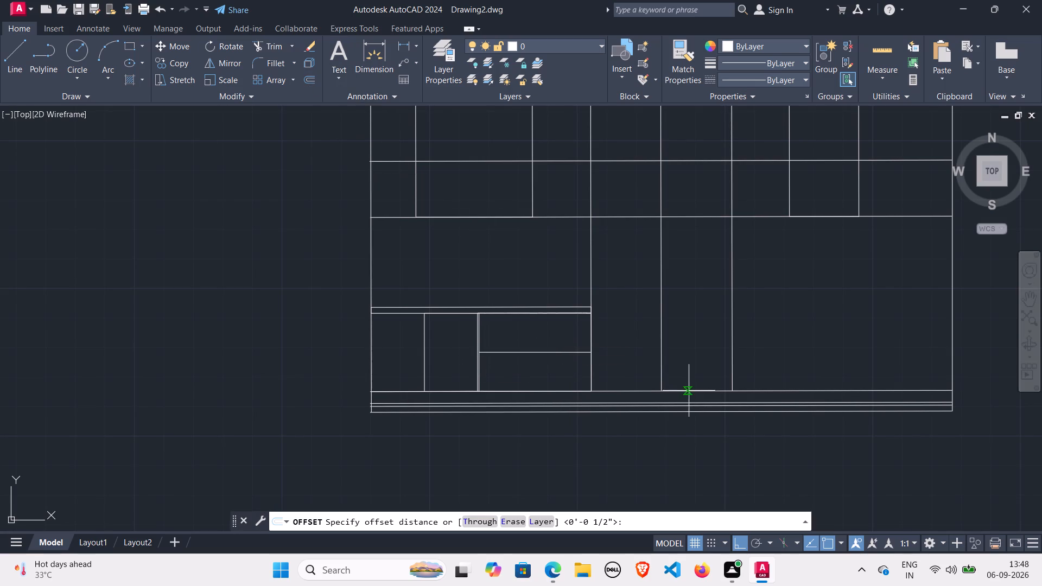
key("space")
left_click(522, 351)
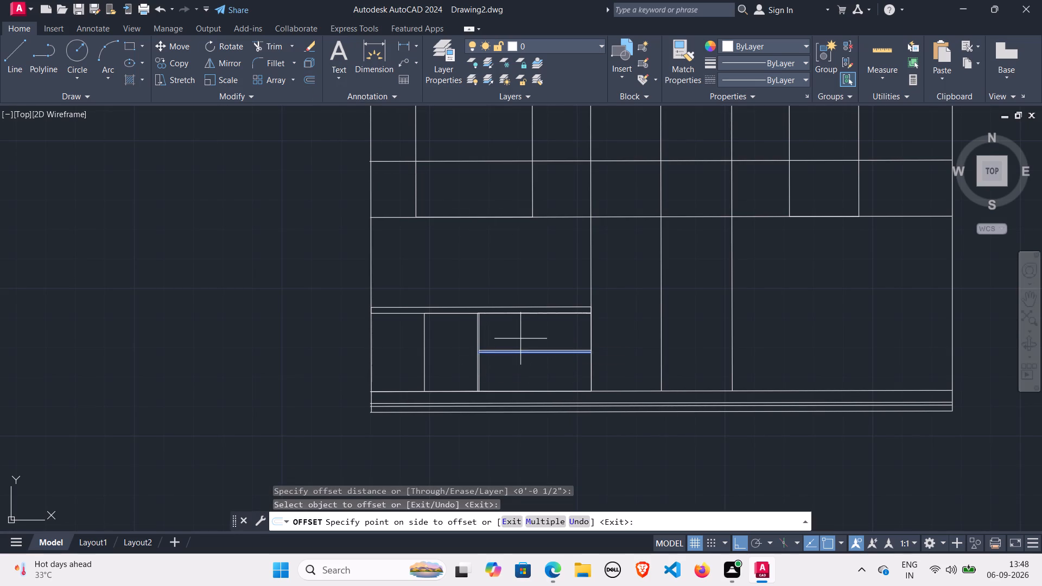
left_click(520, 337)
key("space")
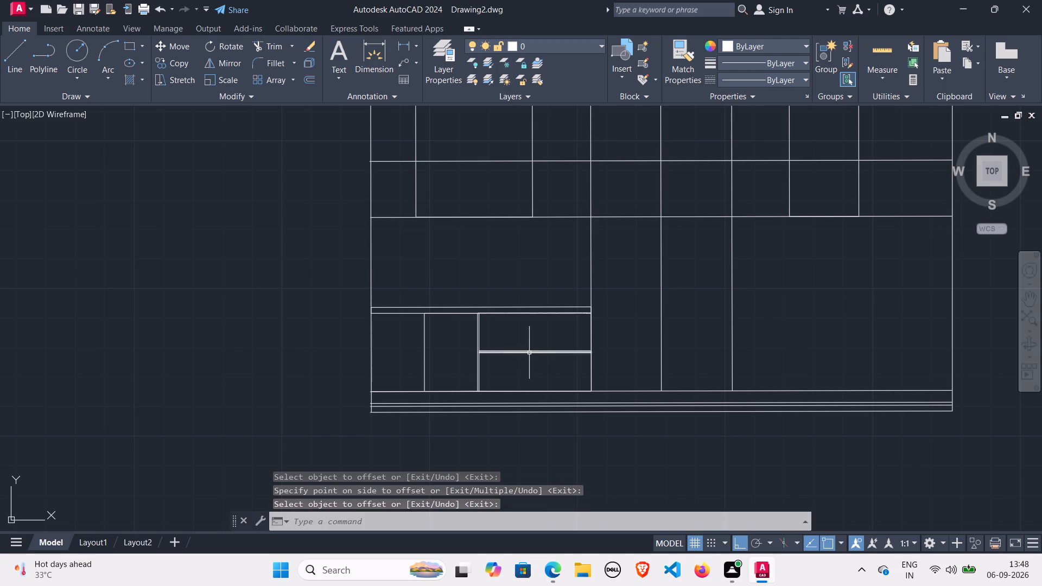
key("space")
key("space")
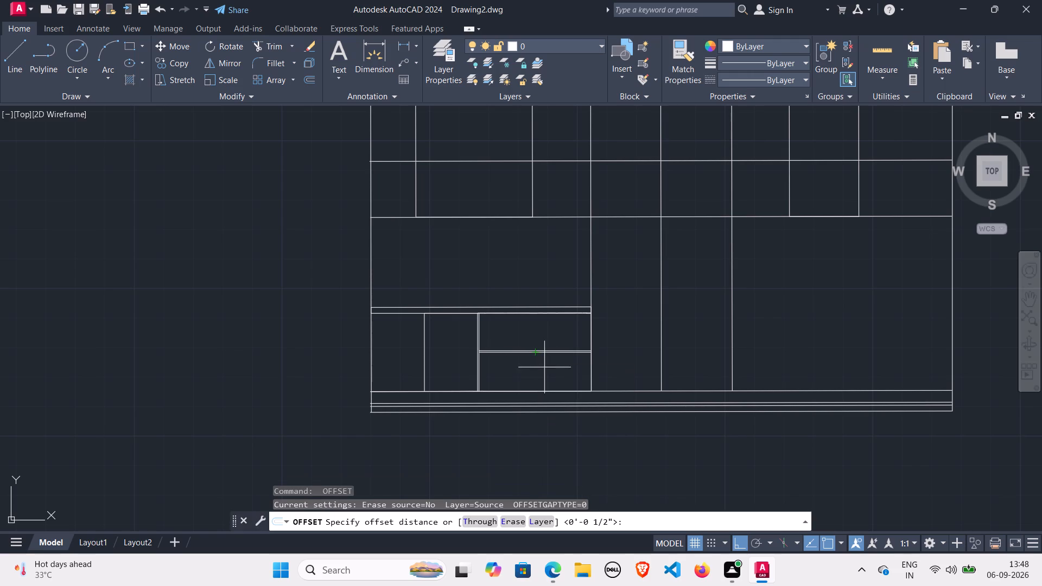
left_click(530, 353)
left_click(534, 359)
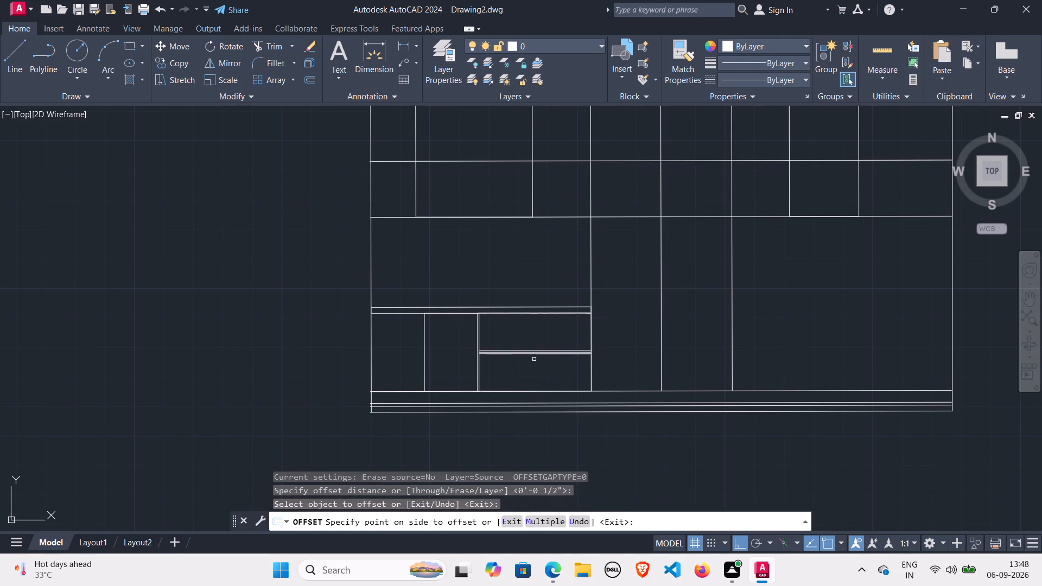
scroll(535, 357, "up", 2)
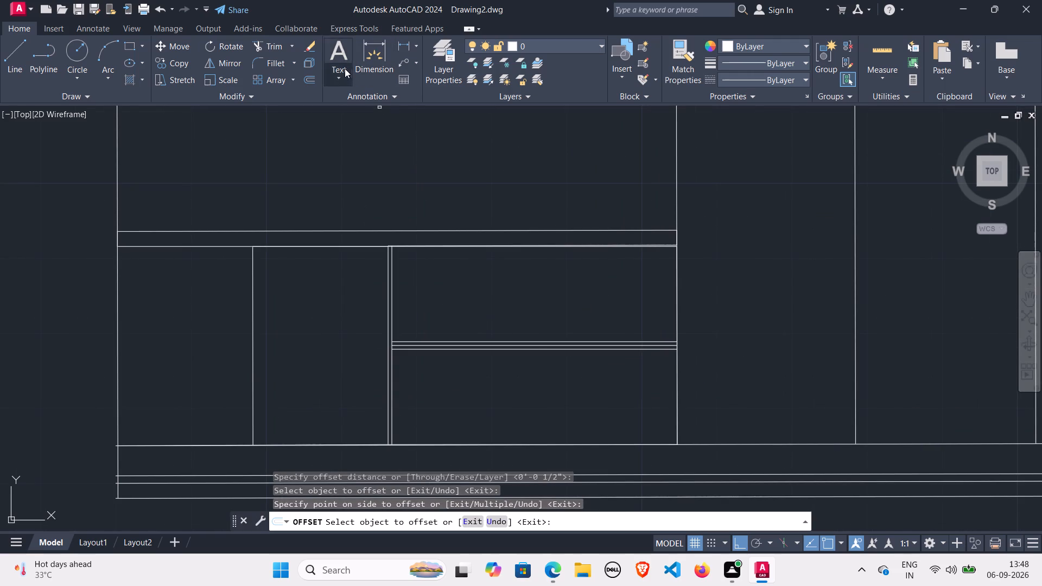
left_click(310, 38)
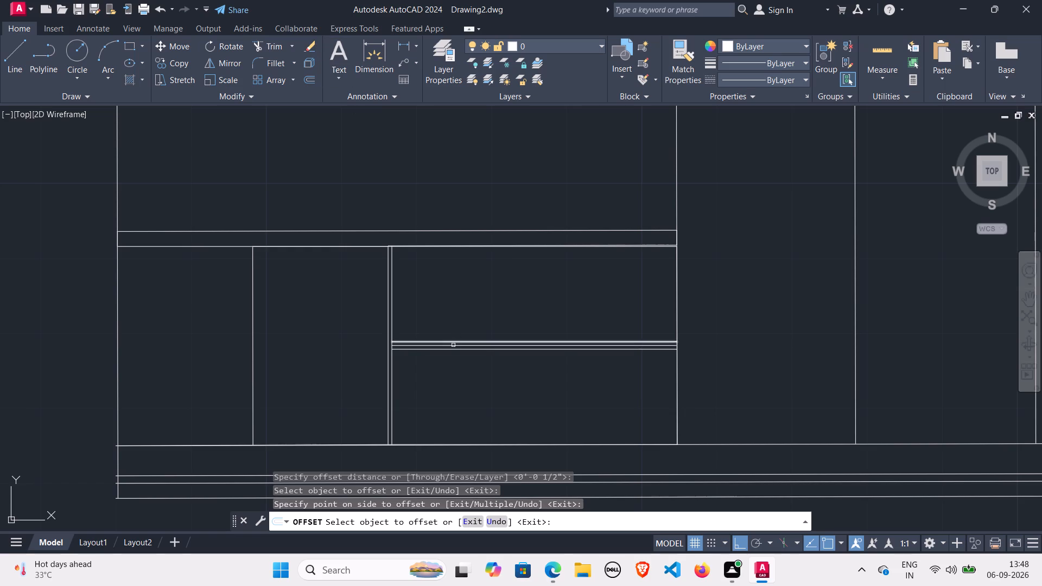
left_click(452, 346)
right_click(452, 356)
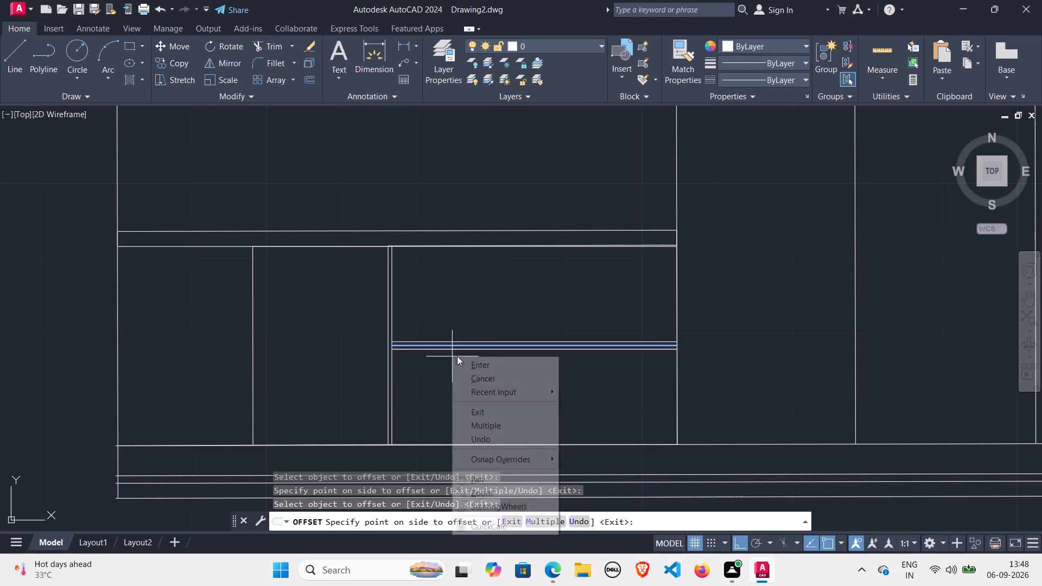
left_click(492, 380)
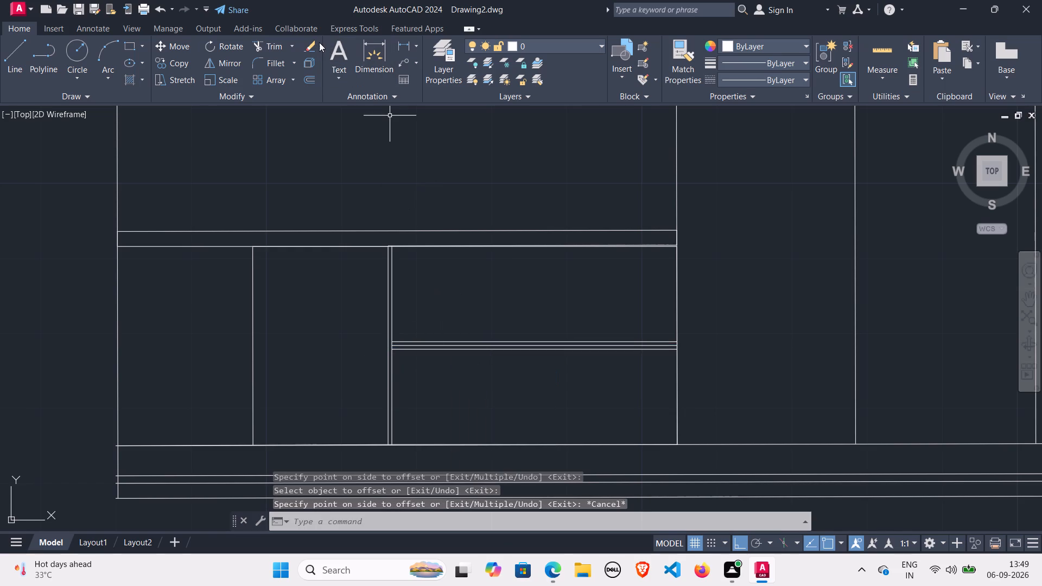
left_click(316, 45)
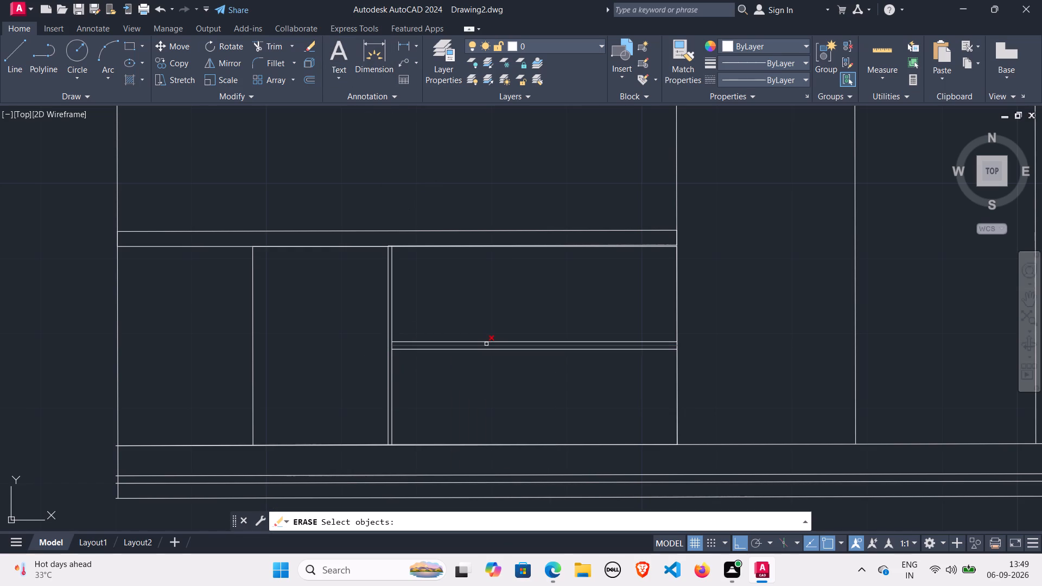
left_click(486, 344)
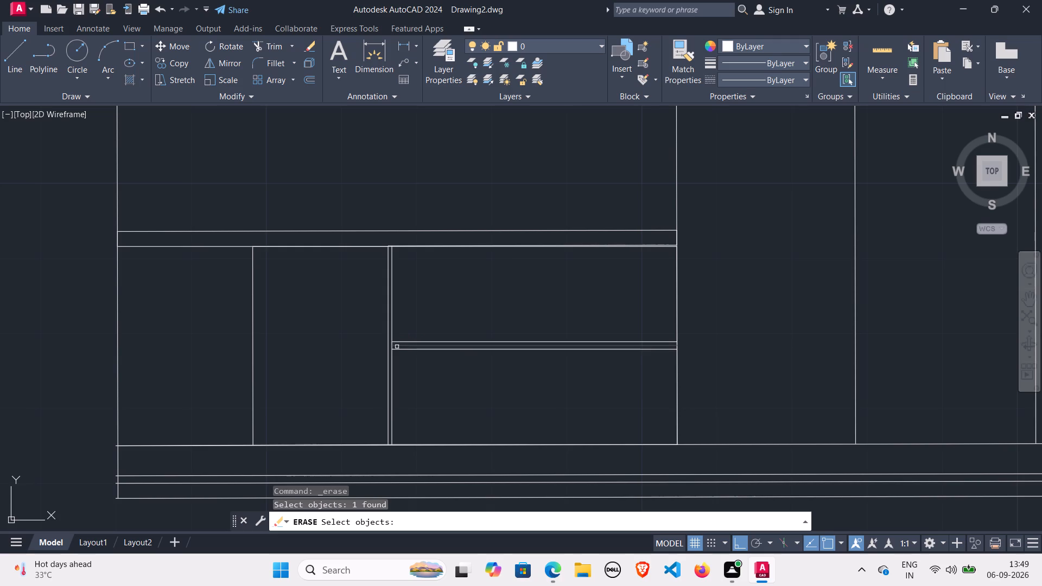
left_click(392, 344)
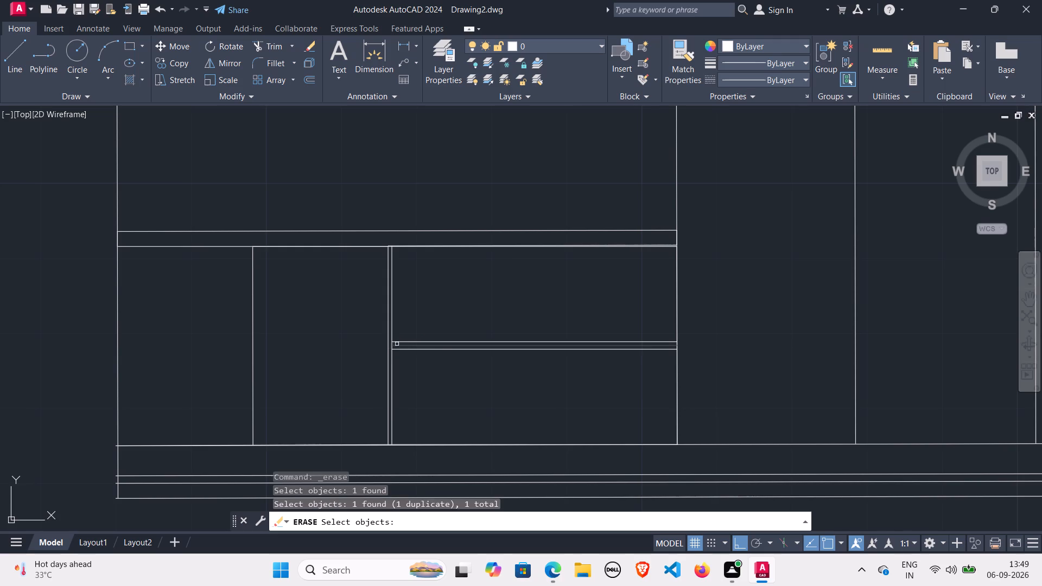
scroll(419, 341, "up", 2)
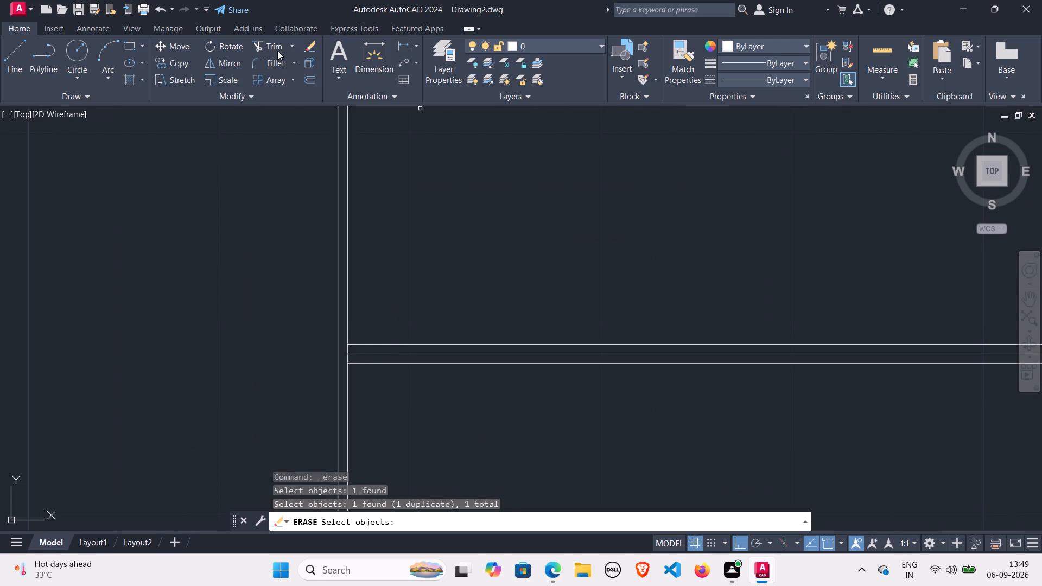
Trim away the centre one of the box's three horizontals and the short piece of inner vertical between the other two.
left_click(277, 50)
left_click(369, 353)
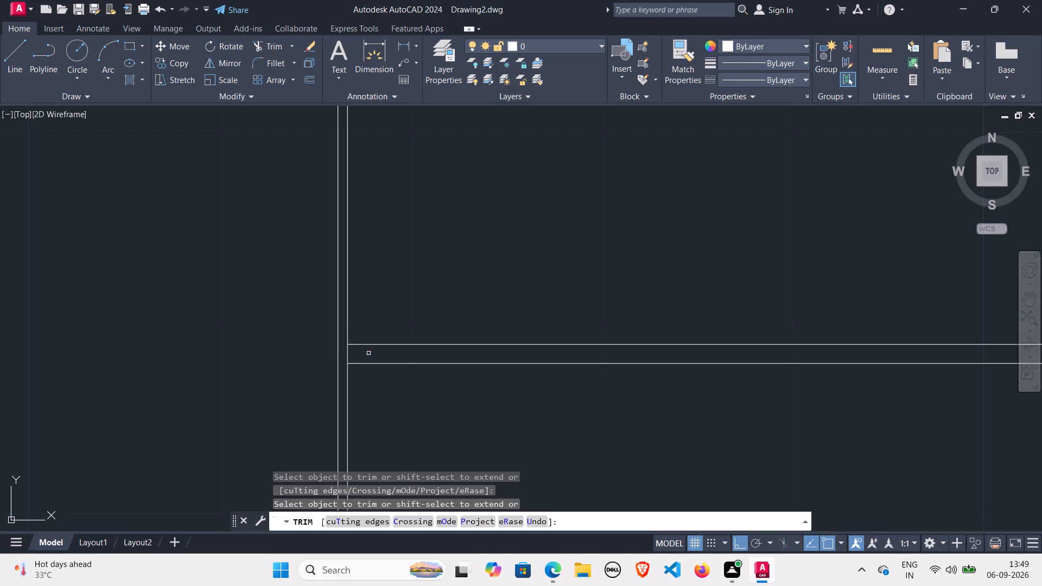
left_click(347, 354)
scroll(519, 441, "down", 2)
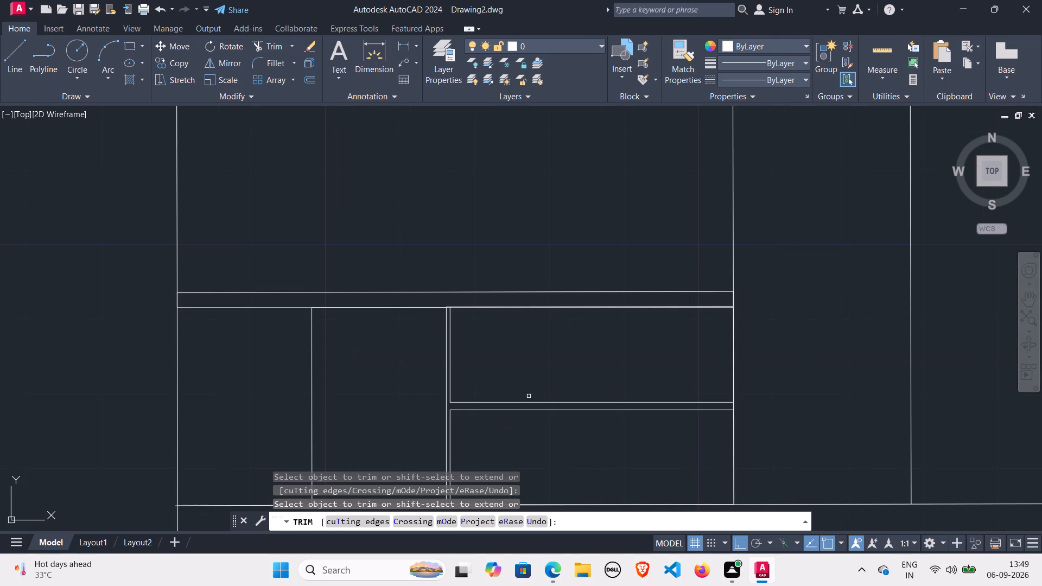
scroll(557, 375, "down", 2)
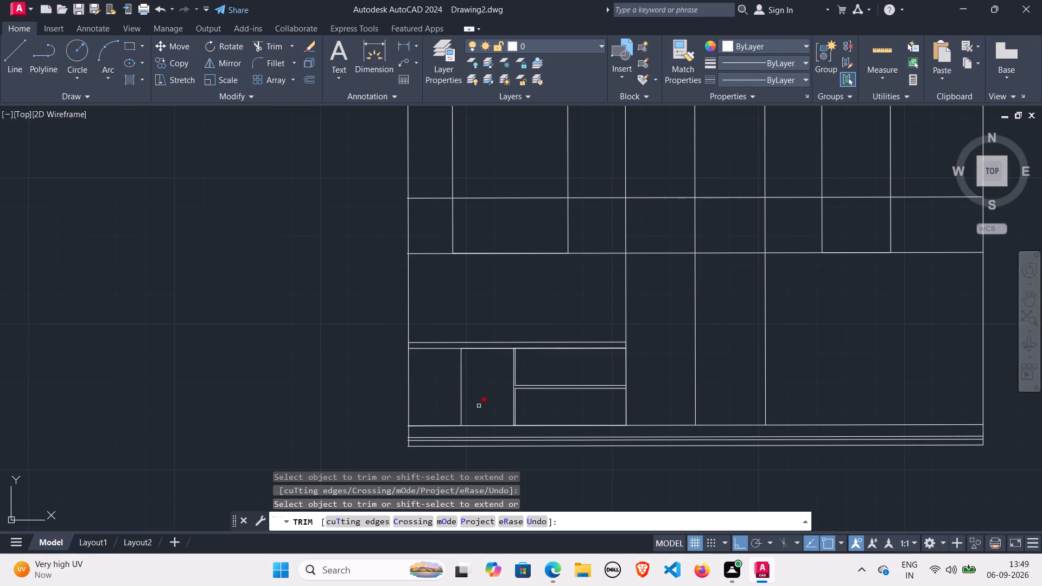
key("space")
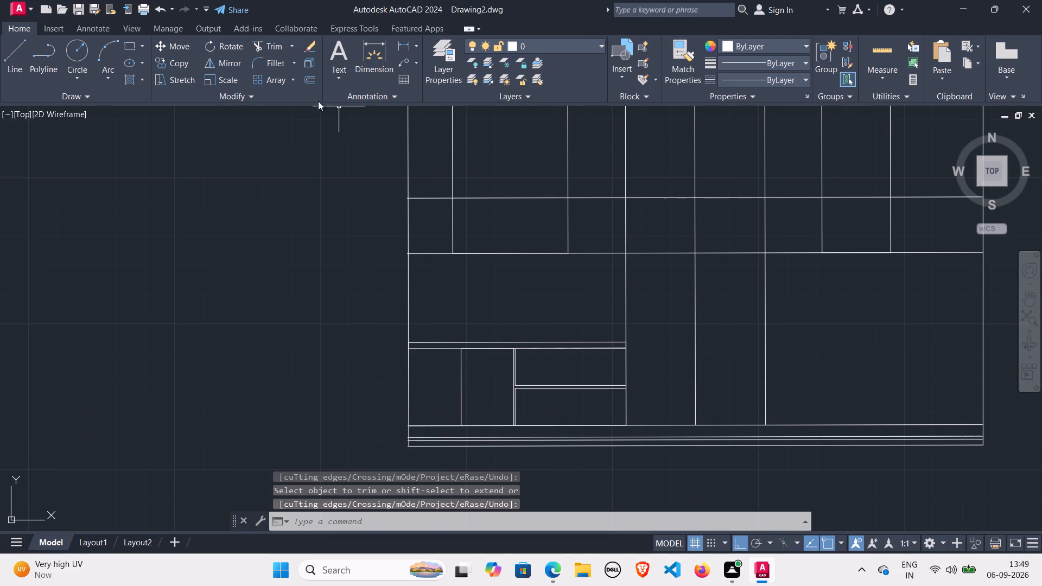
Offset the dividing vertical in the compartment left of the box 1" to the right.
left_click(315, 80)
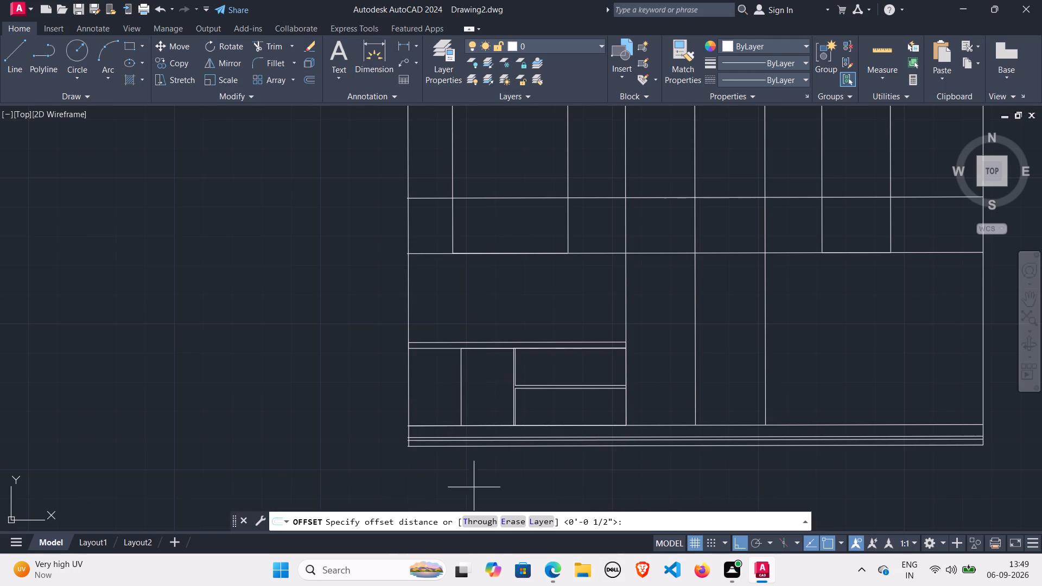
key("1")
key("Return")
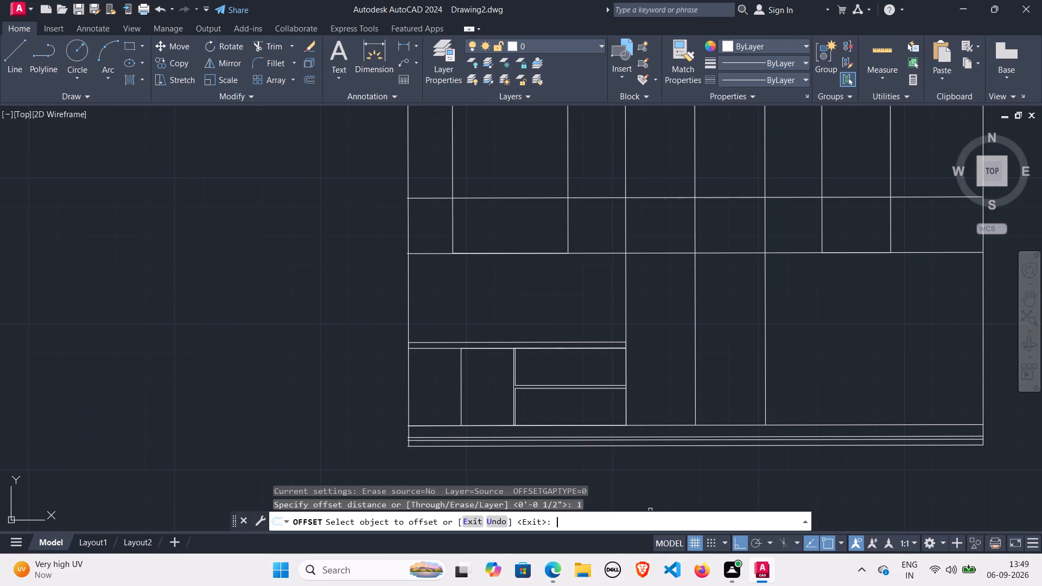
left_click(462, 394)
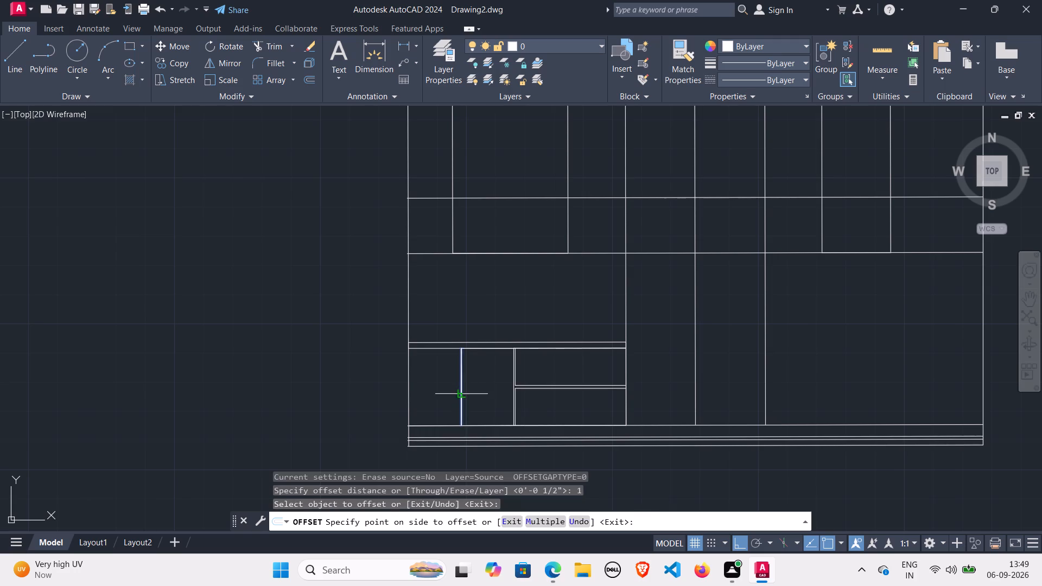
left_click(487, 397)
scroll(453, 427, "up", 1)
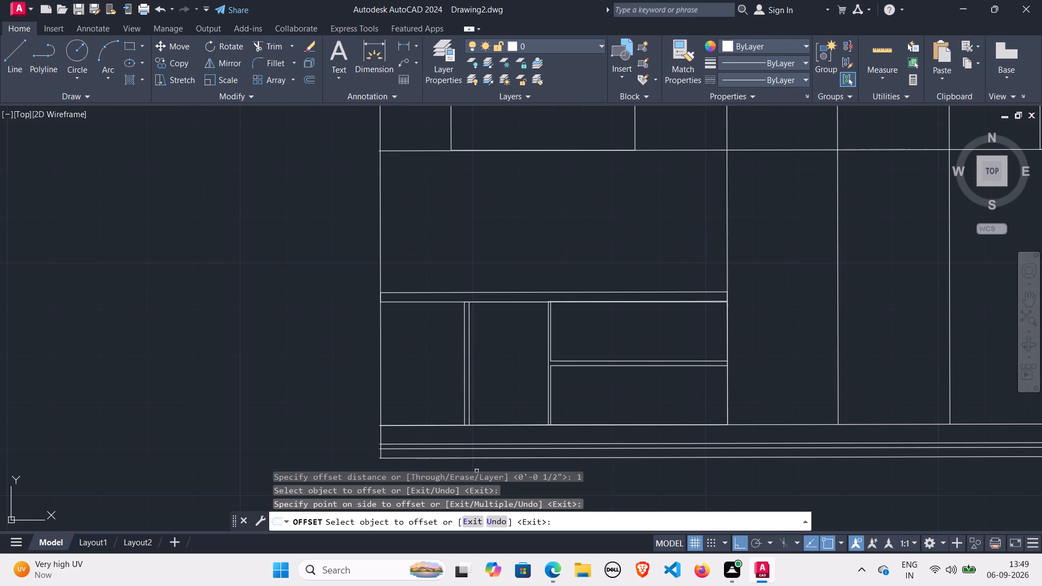
key("space")
key("space")
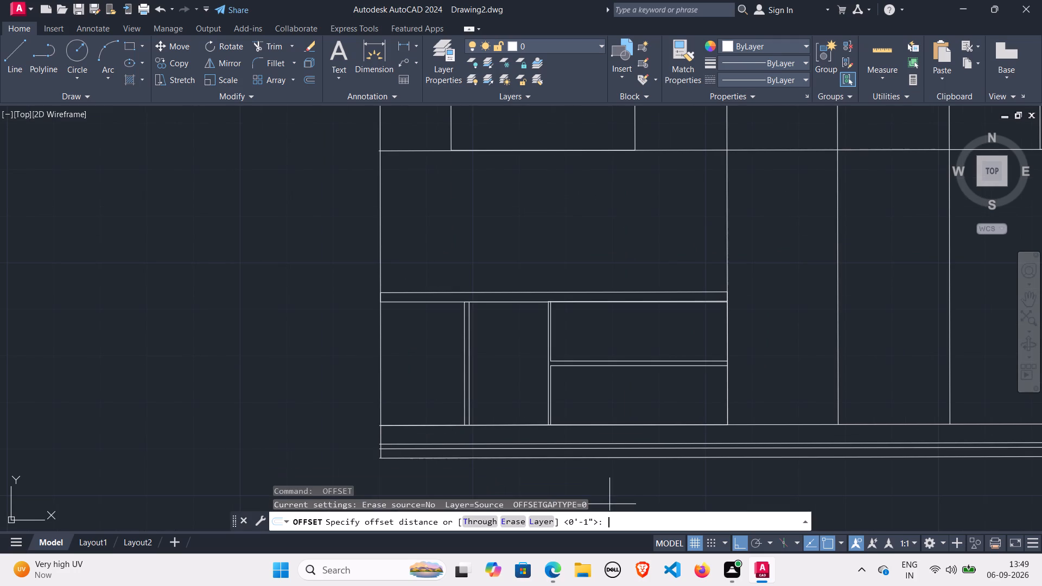
key("space")
key("space")
Draw two short horizontals across the 1" divider, one roughly two-thirds down and one nearly a third down from its top.
type("L")
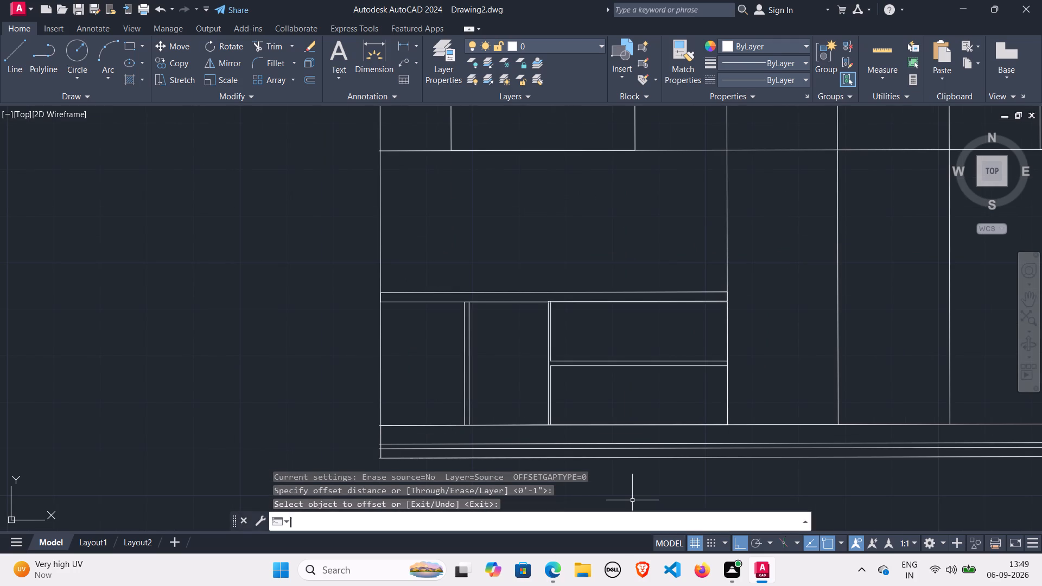
key("space")
scroll(455, 379, "up", 2)
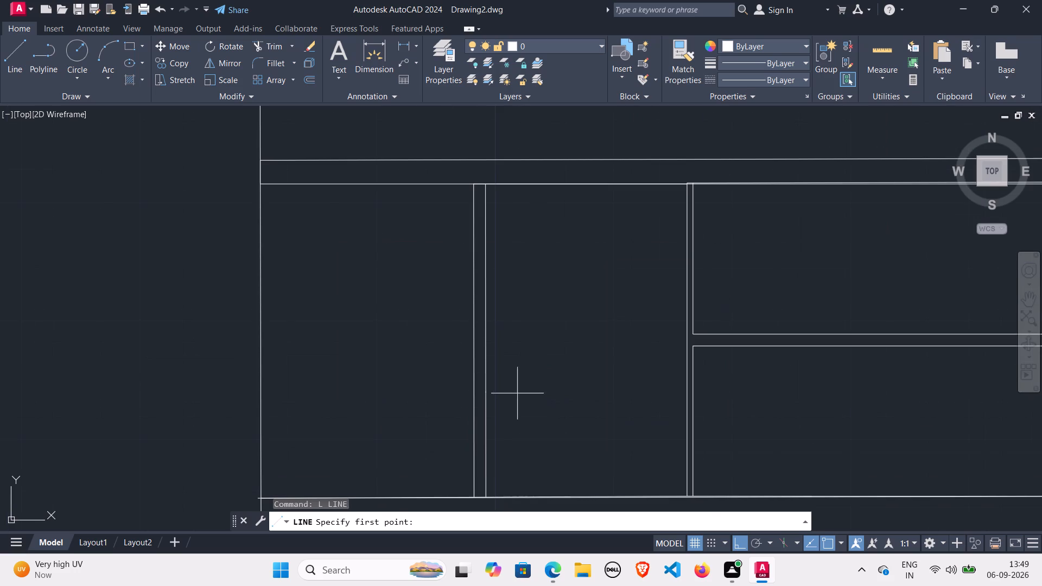
left_click(475, 382)
left_click(489, 382)
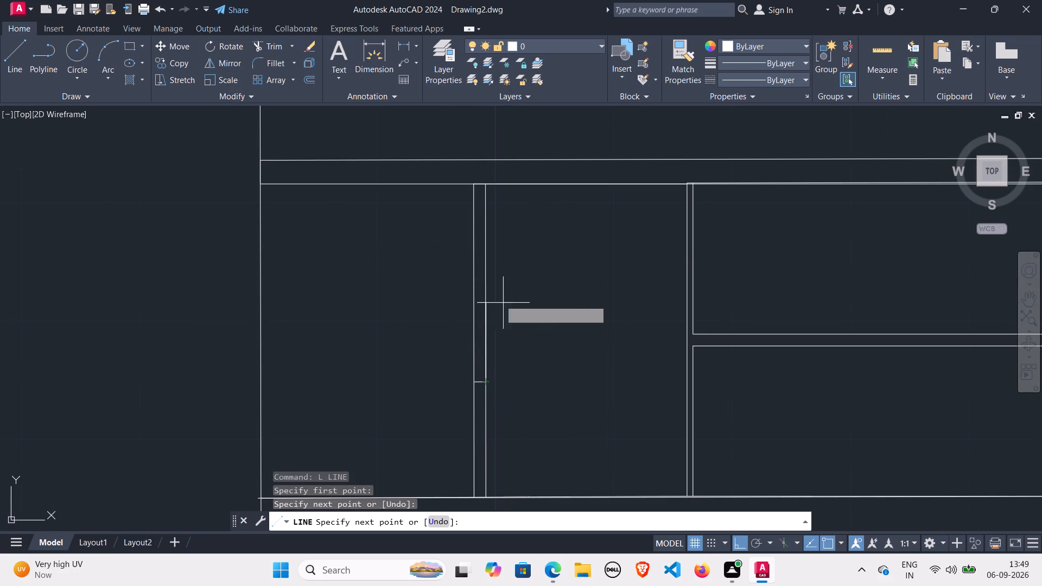
key("space")
key("space")
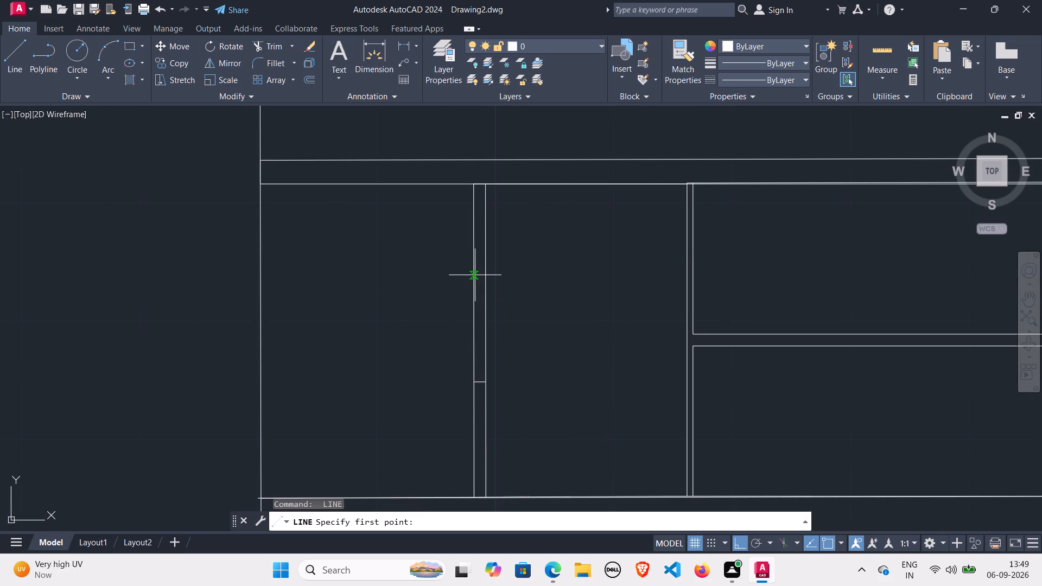
left_click(475, 275)
left_click(488, 277)
key("space")
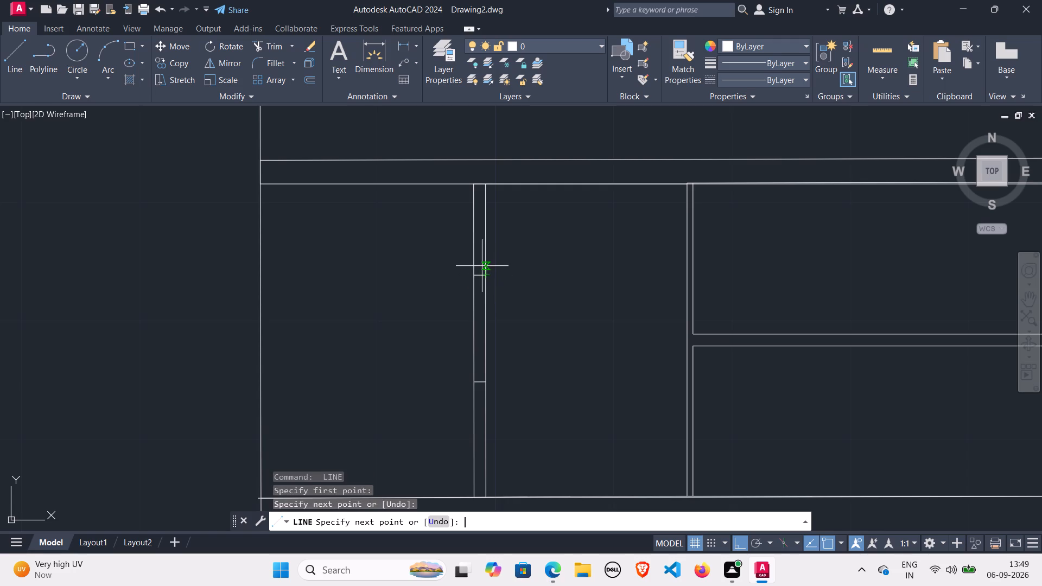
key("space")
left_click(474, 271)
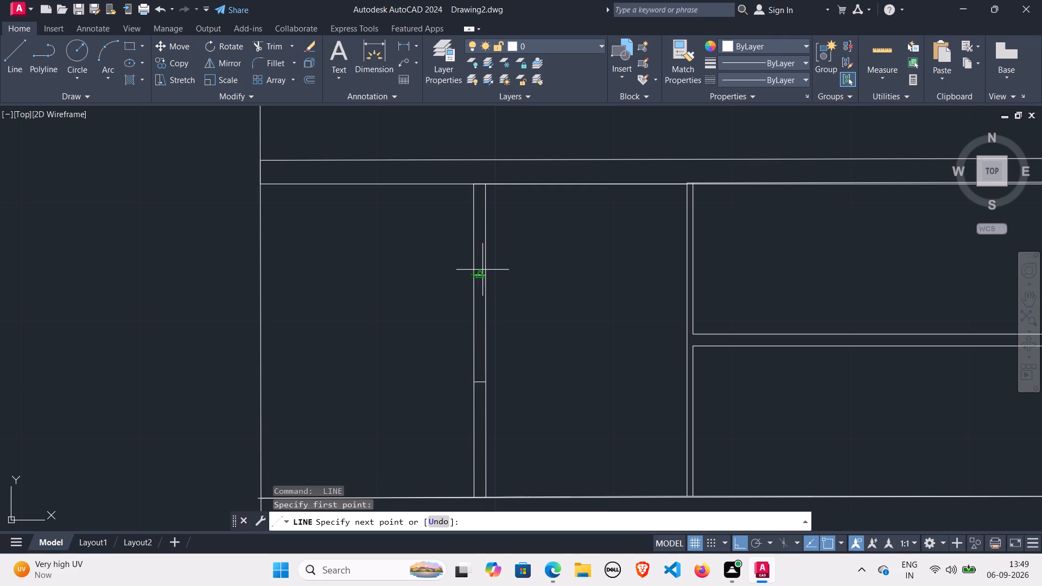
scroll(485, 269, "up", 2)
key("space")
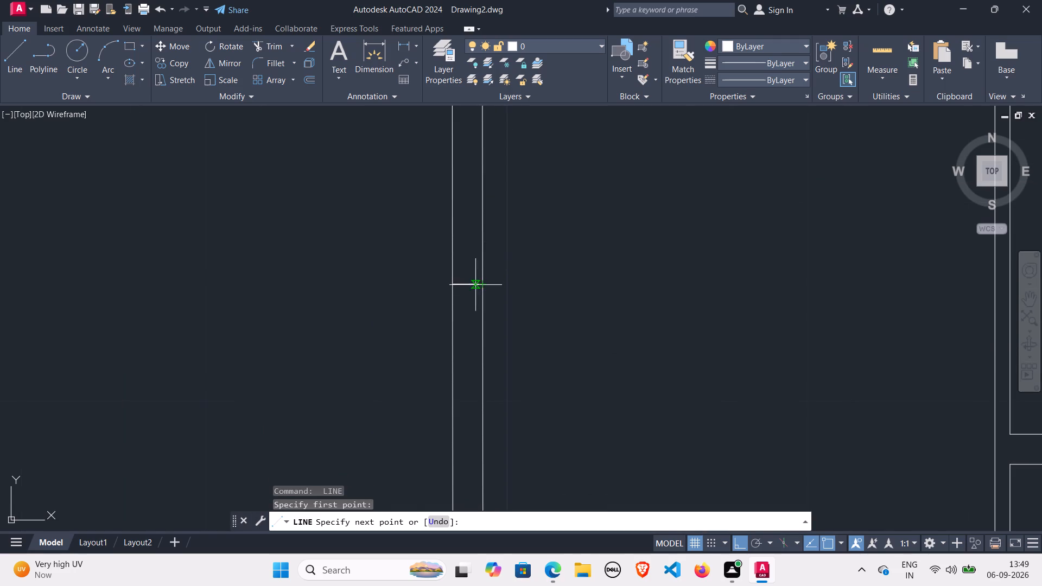
Draw another short horizontal across the 1" divider, just above its upper crossline.
key("space")
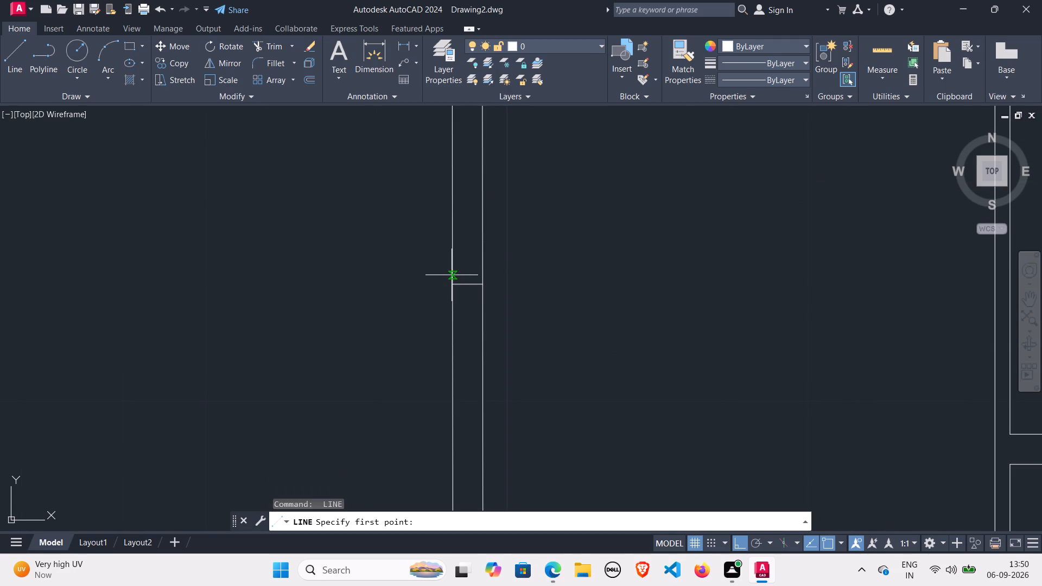
left_click(452, 275)
left_click(480, 272)
scroll(504, 278, "down", 2)
key("space")
scroll(539, 373, "down", 1)
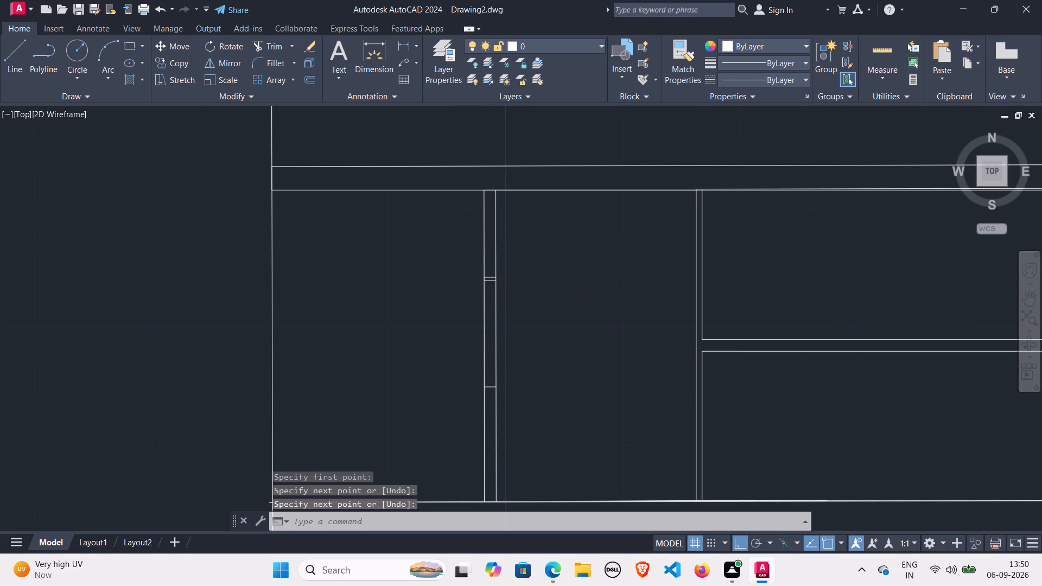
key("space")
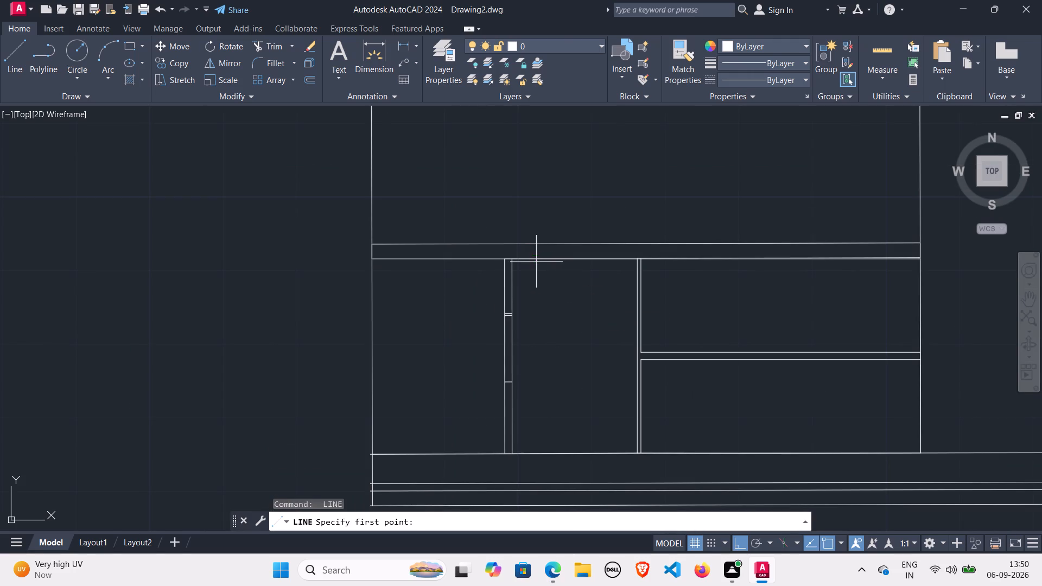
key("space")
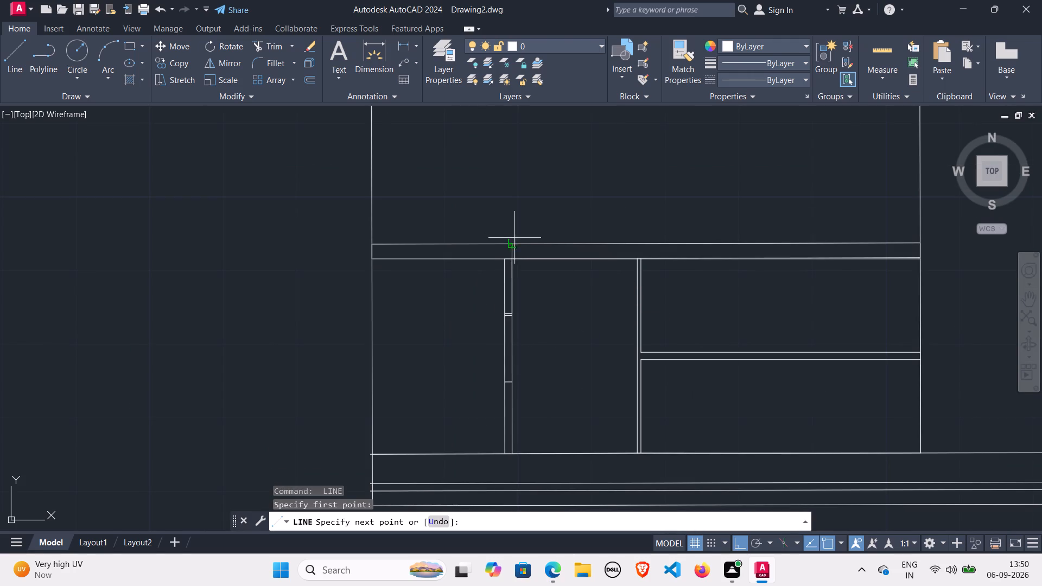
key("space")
Draw a short vertical line across the counter's 2" top band, slightly right of the 1" divider.
key("space")
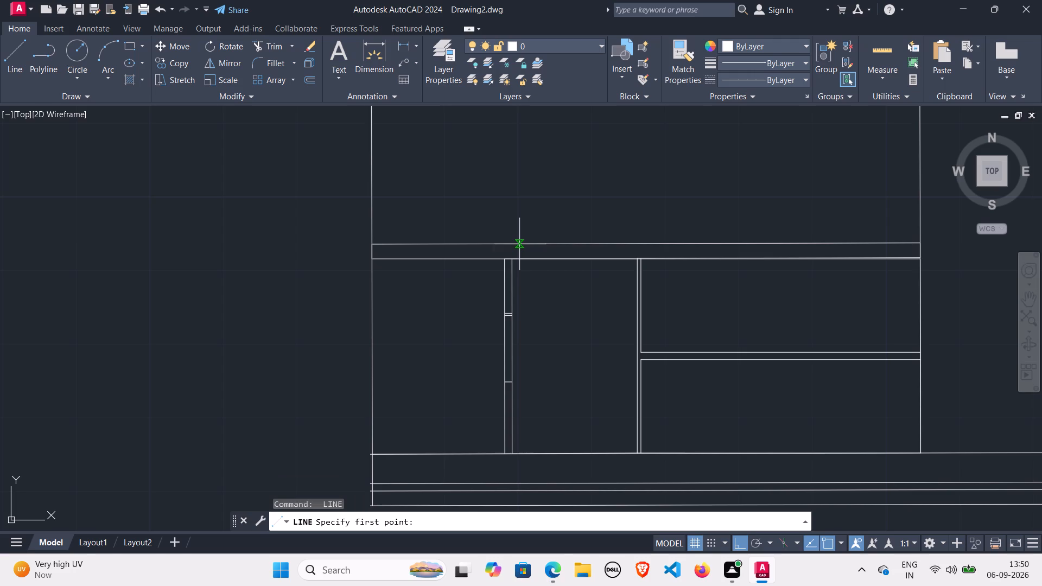
left_click(517, 241)
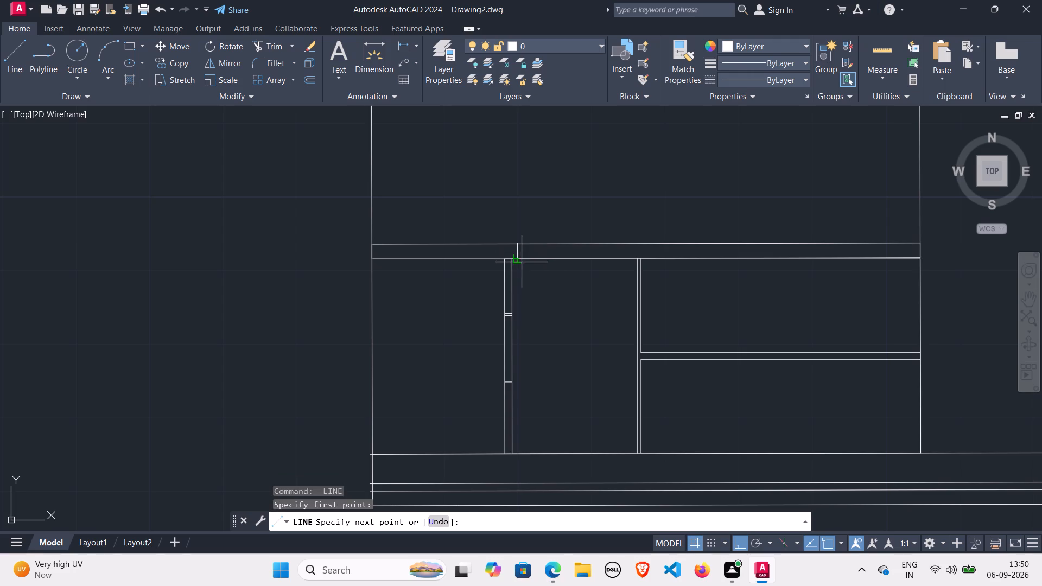
scroll(522, 263, "up", 3)
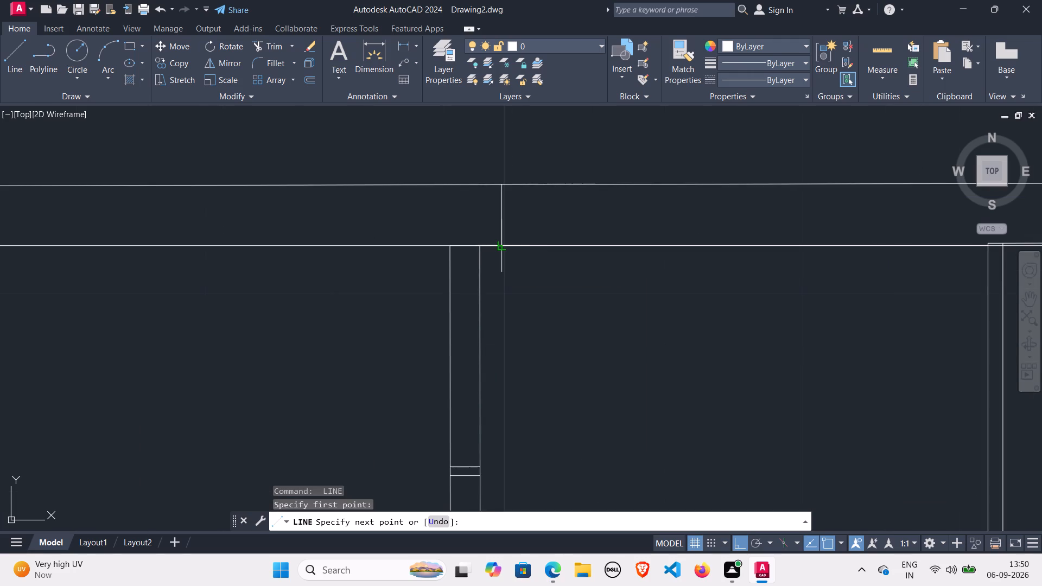
left_click(505, 247)
key("space")
Draw a 1'7.5" horizontal line rightward from the foot of the leftmost inner vertical in the upper section.
scroll(527, 186, "down", 1)
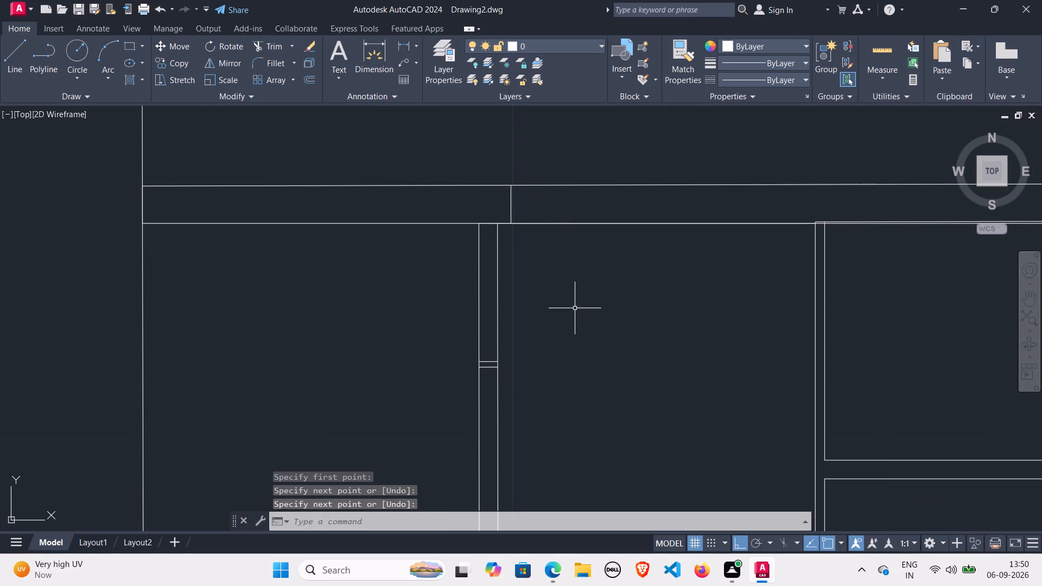
scroll(556, 316, "down", 2)
scroll(556, 190, "down", 2)
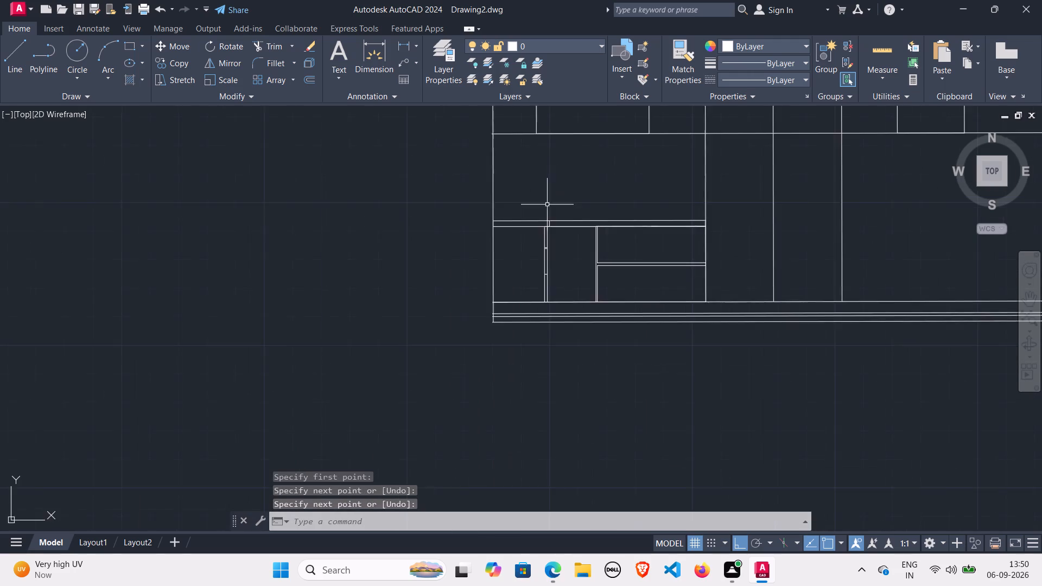
middle_click_drag(548, 199, 513, 351)
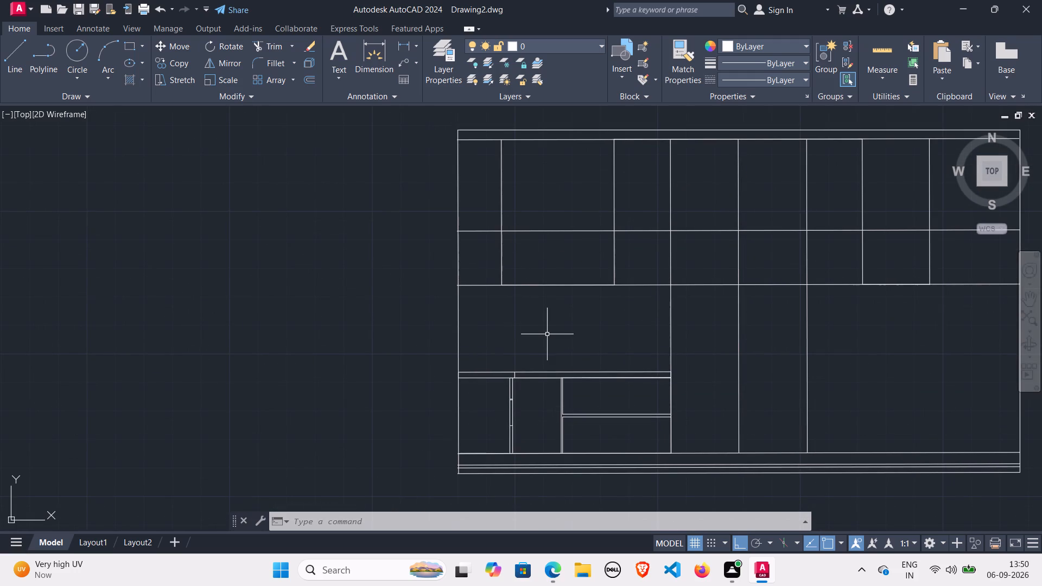
key("space")
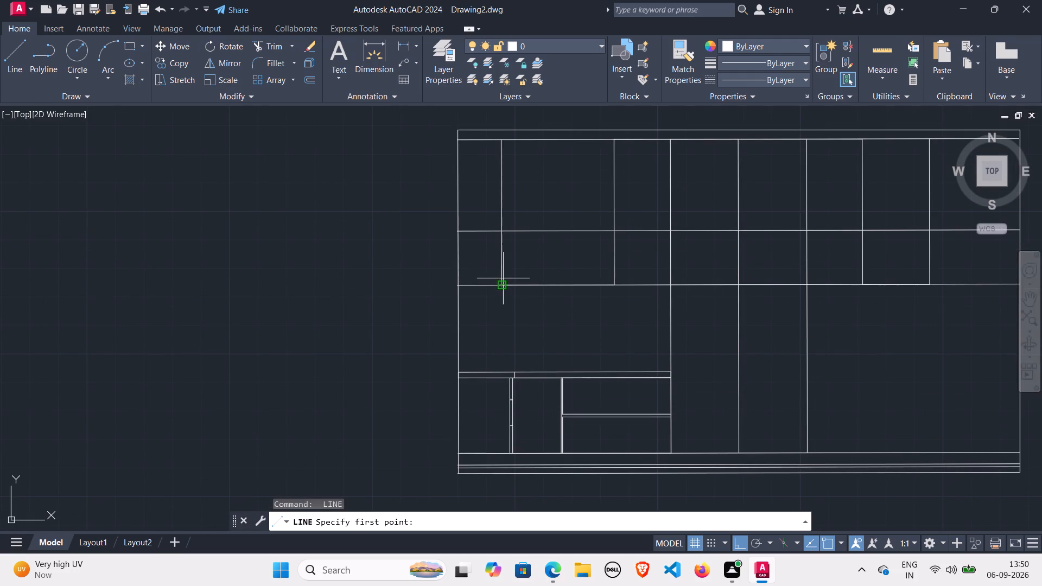
left_click(503, 284)
scroll(565, 274, "up", 2)
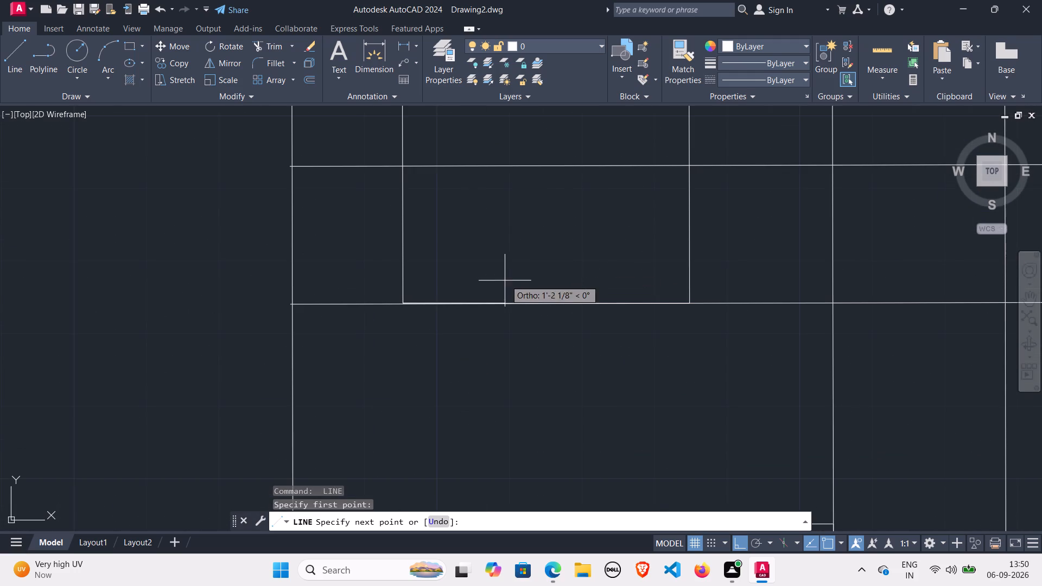
scroll(483, 291, "up", 2)
scroll(479, 288, "down", 2)
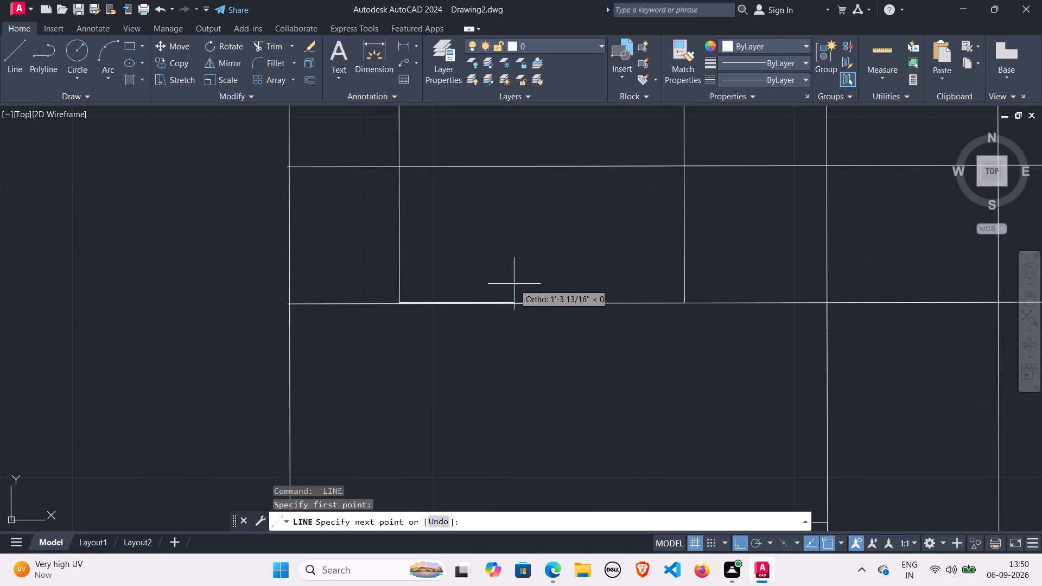
key("1")
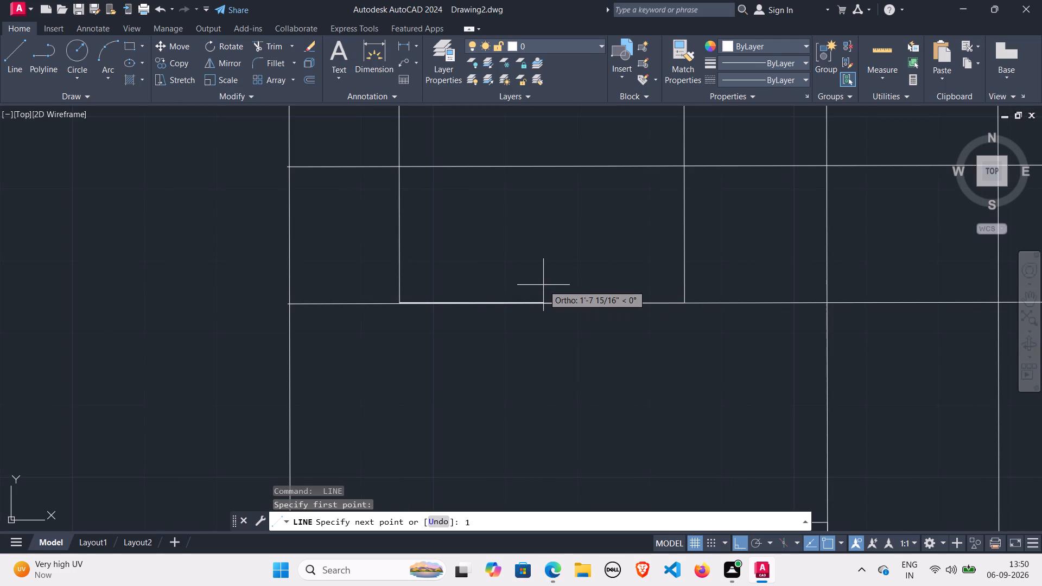
type("7.")
key("5")
key("BackSpace")
key("BackSpace")
key("BackSpace")
key("BackSpace")
type("1'")
type("7.5")
key("Return")
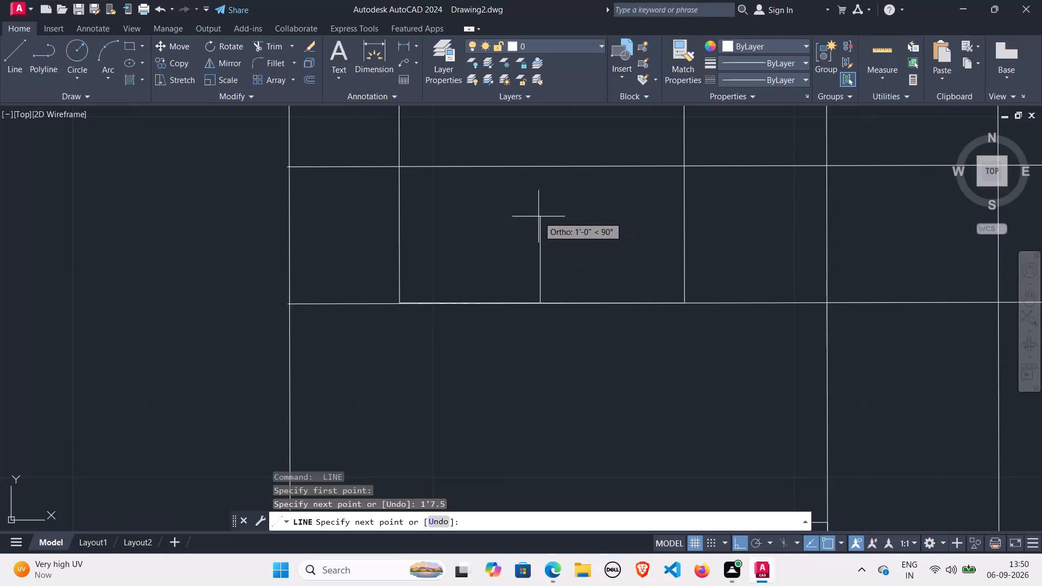
Continue the line vertically from the end of the 1'7.5" segment up to the lower line of the elevation's top band.
scroll(517, 149, "down", 2)
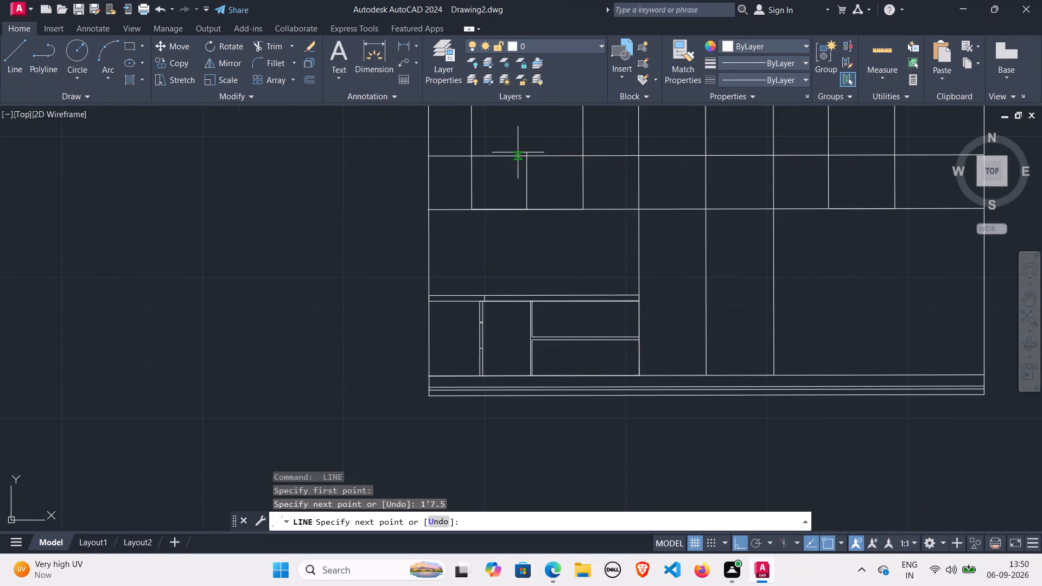
middle_click_drag(522, 144, 513, 259)
left_click(521, 181)
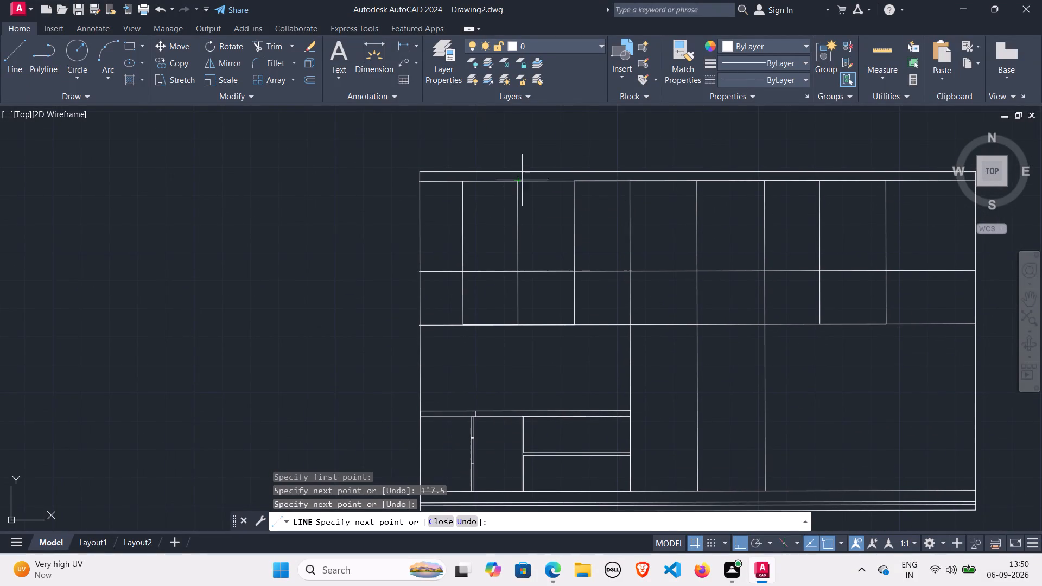
key("space")
Draw a line along the upper section's bottom horizontal from the counter's right-end vertical to the next vertical, undoing a first 1'11.75" segment.
scroll(568, 272, "down", 1)
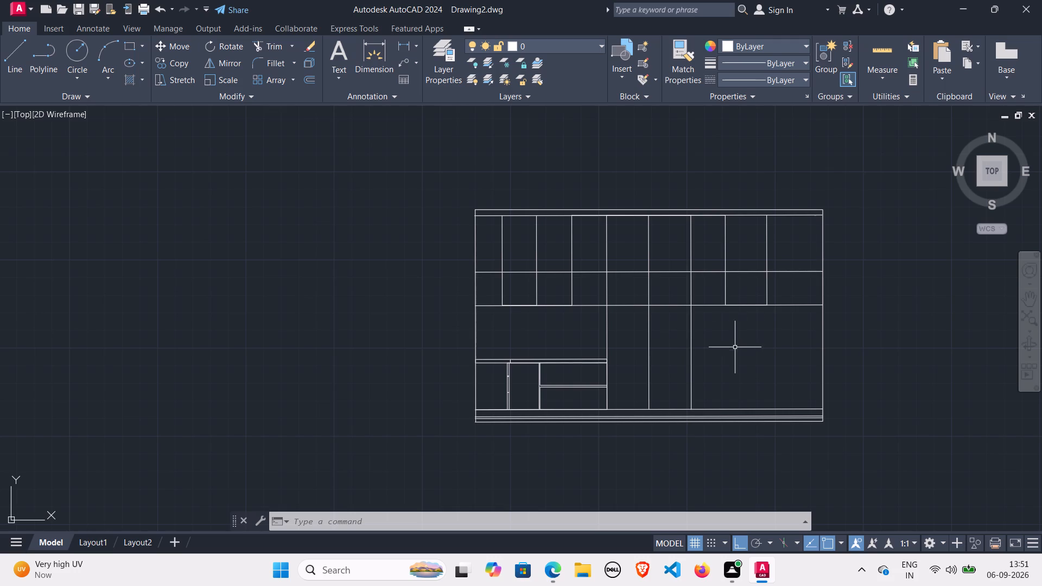
scroll(668, 340, "up", 1)
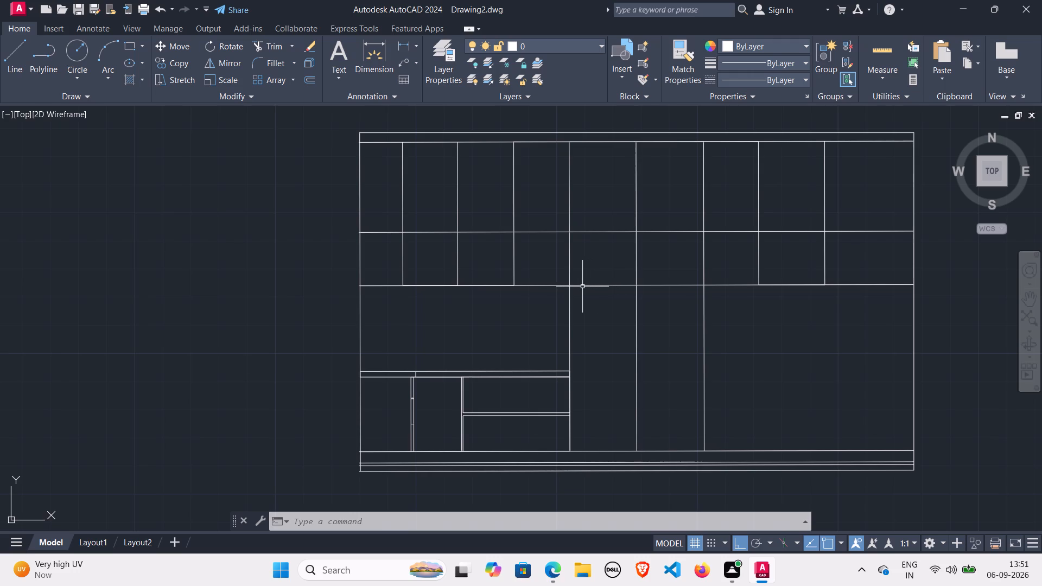
key("l")
key("Return")
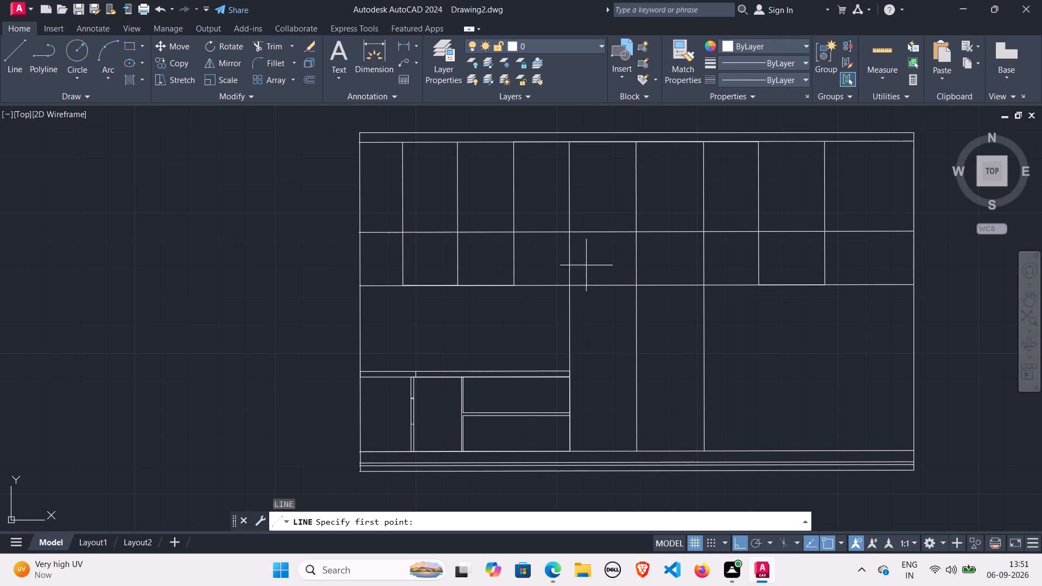
left_click(570, 282)
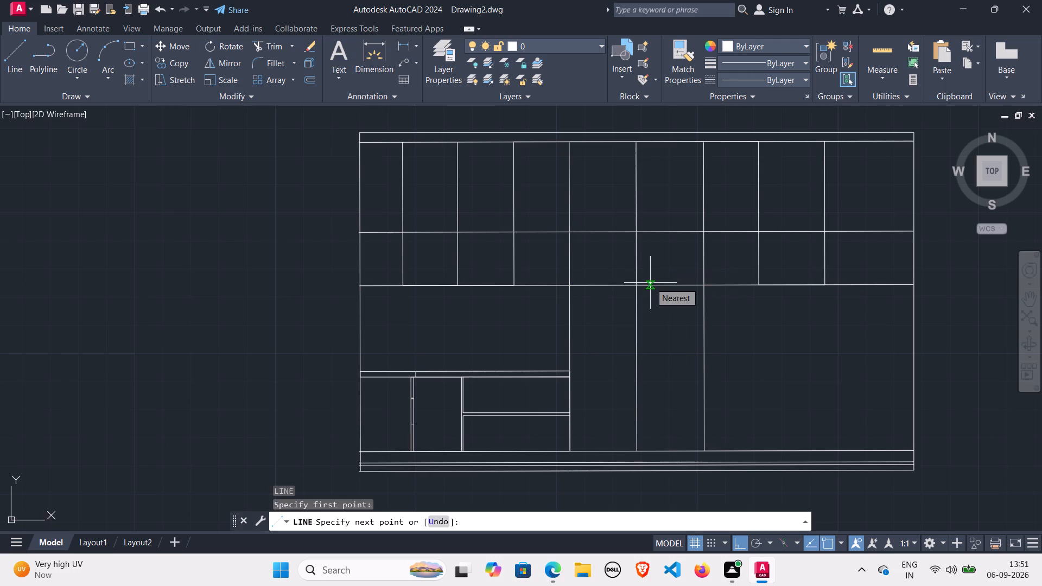
key("1")
key("apostrophe")
type("11")
type(".75")
key("Return")
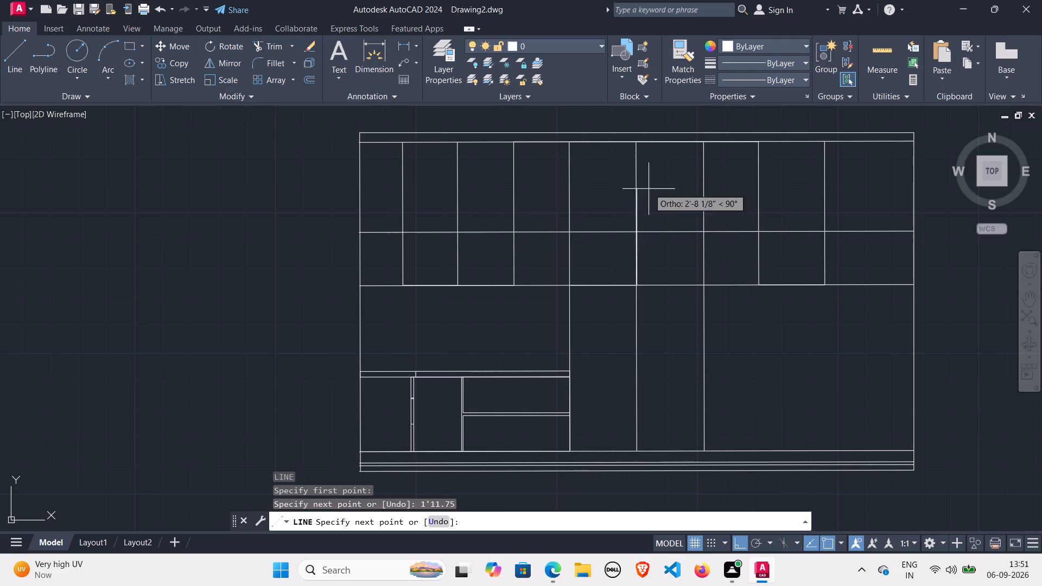
scroll(652, 183, "up", 3)
scroll(594, 189, "down", 2)
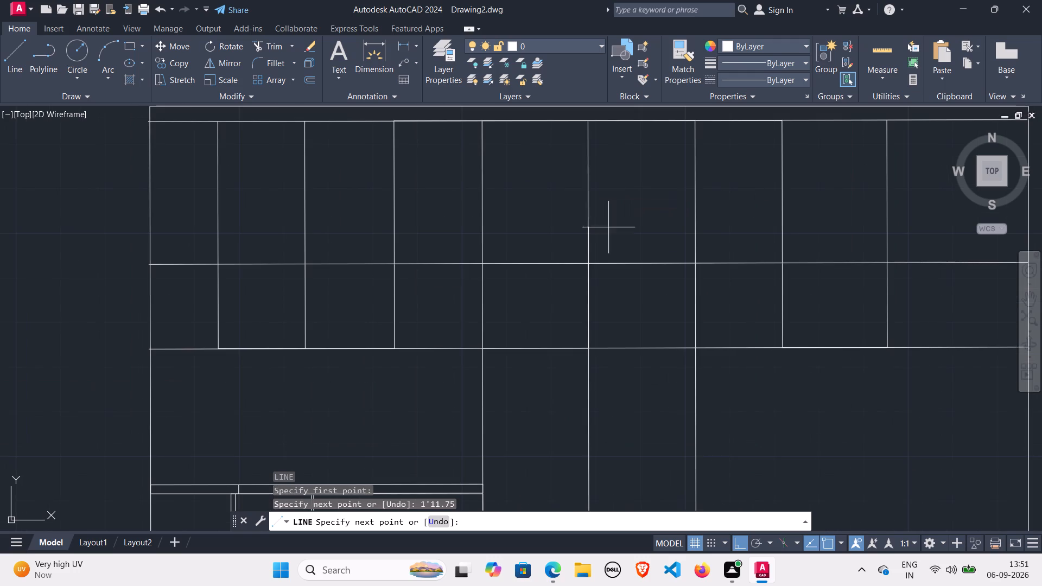
left_click(429, 525)
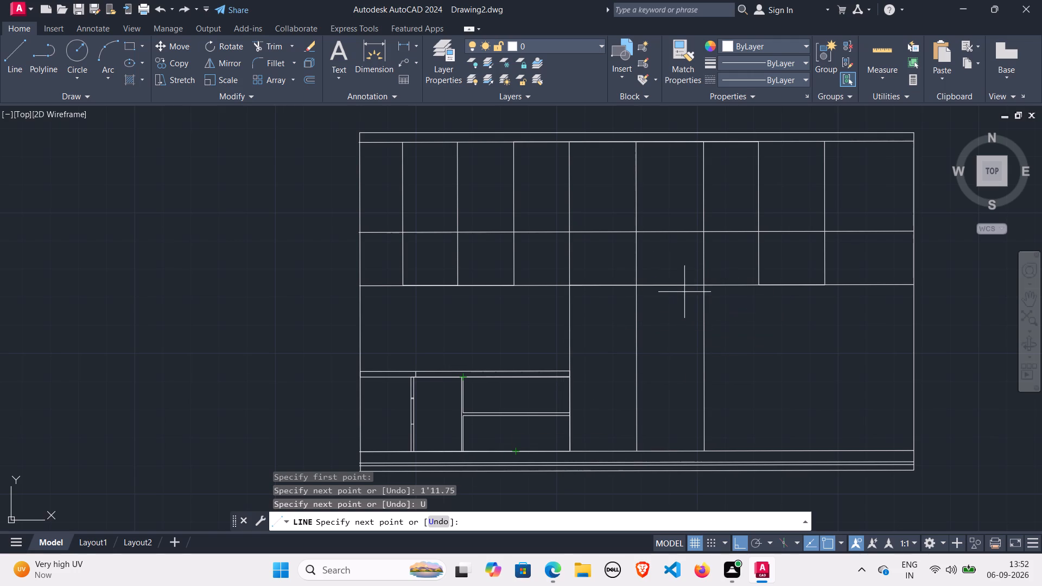
left_click(636, 285)
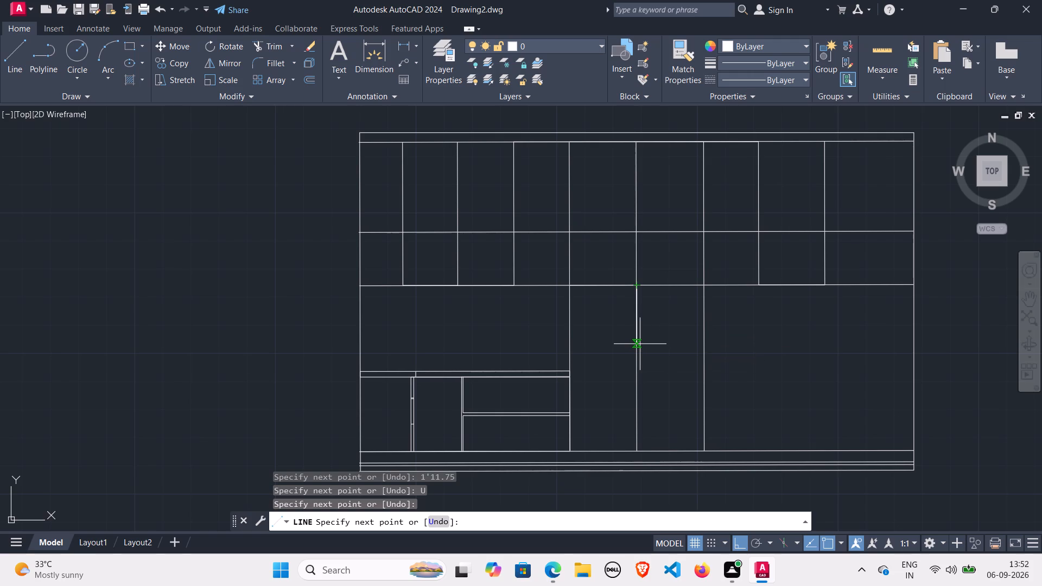
Continue the line 2' to the right along the upper section's bottom horizontal and end it there.
scroll(643, 379, "down", 1)
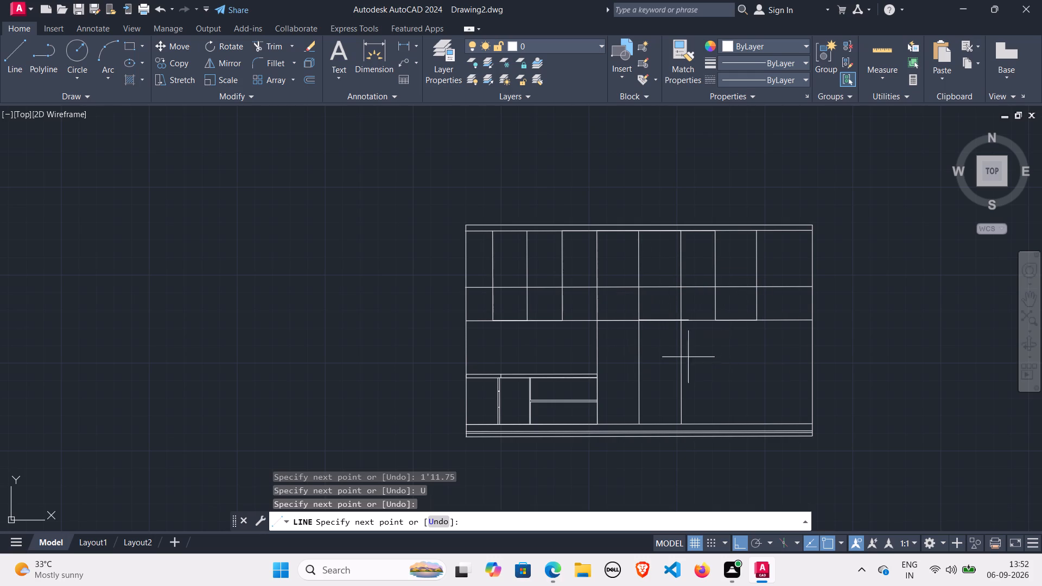
scroll(666, 348, "up", 2)
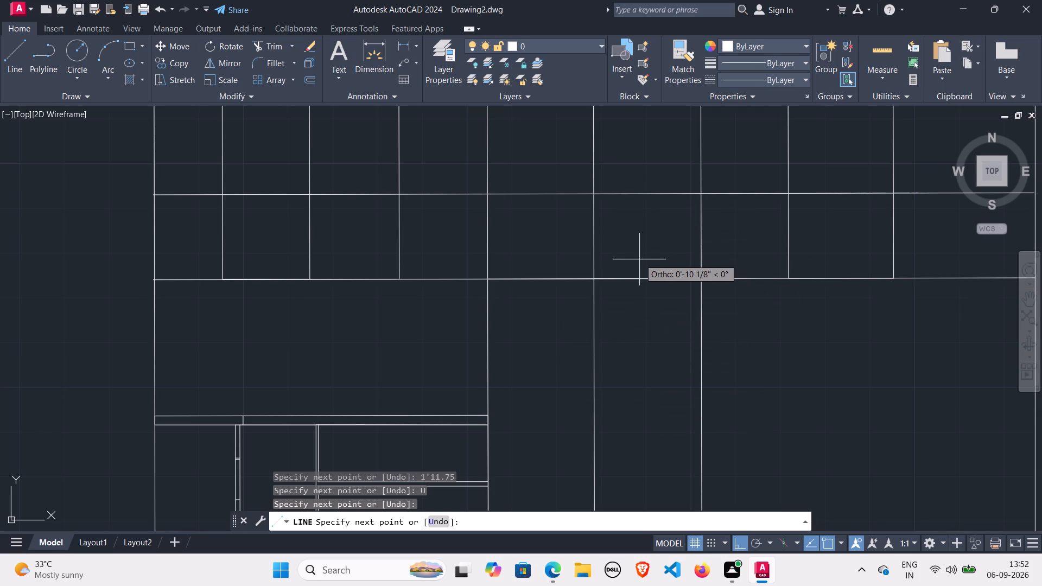
key("2")
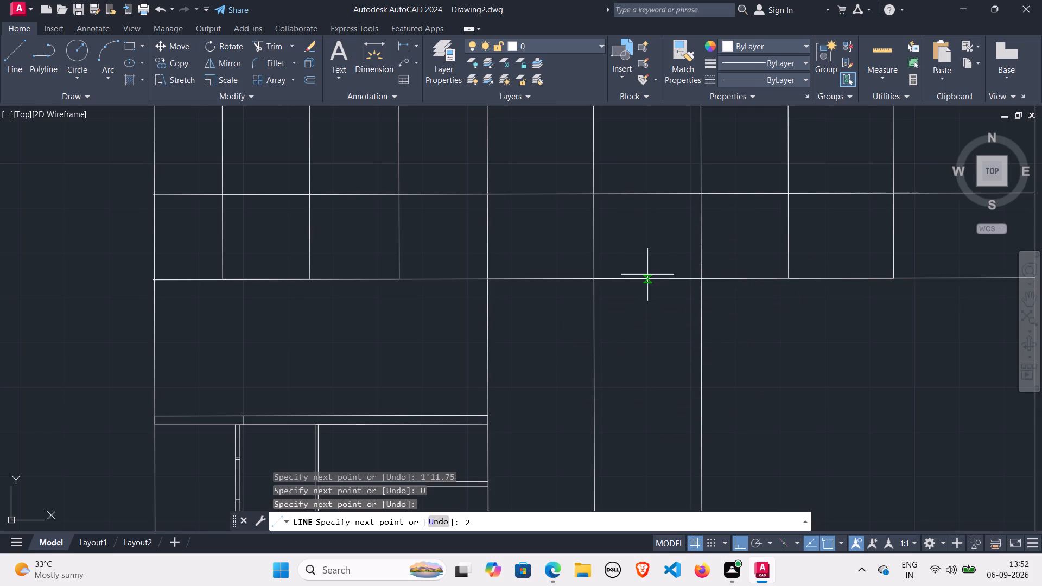
key("apostrophe")
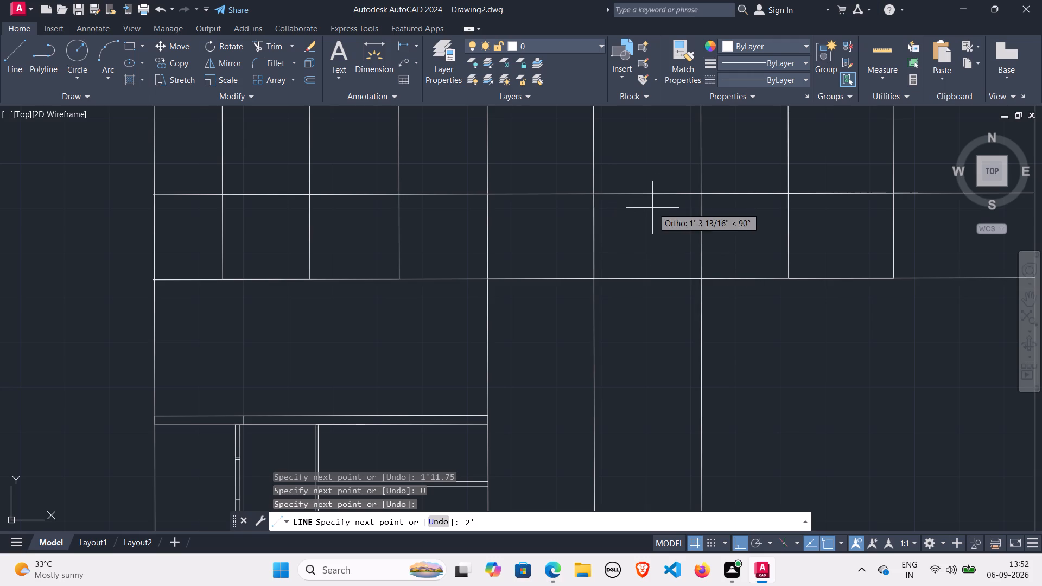
key("Return")
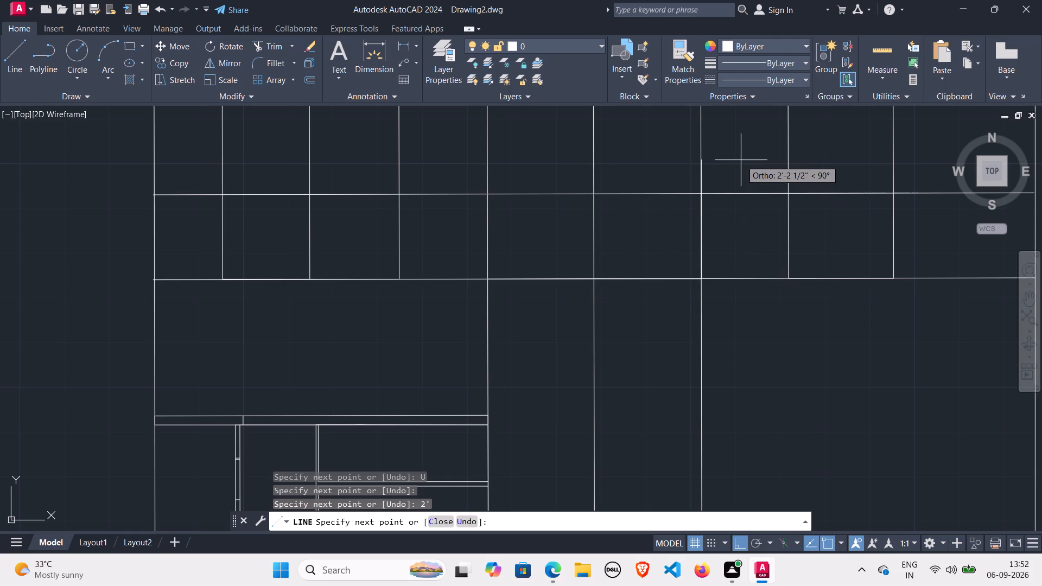
scroll(694, 228, "down", 1)
middle_click_drag(704, 199, 672, 266)
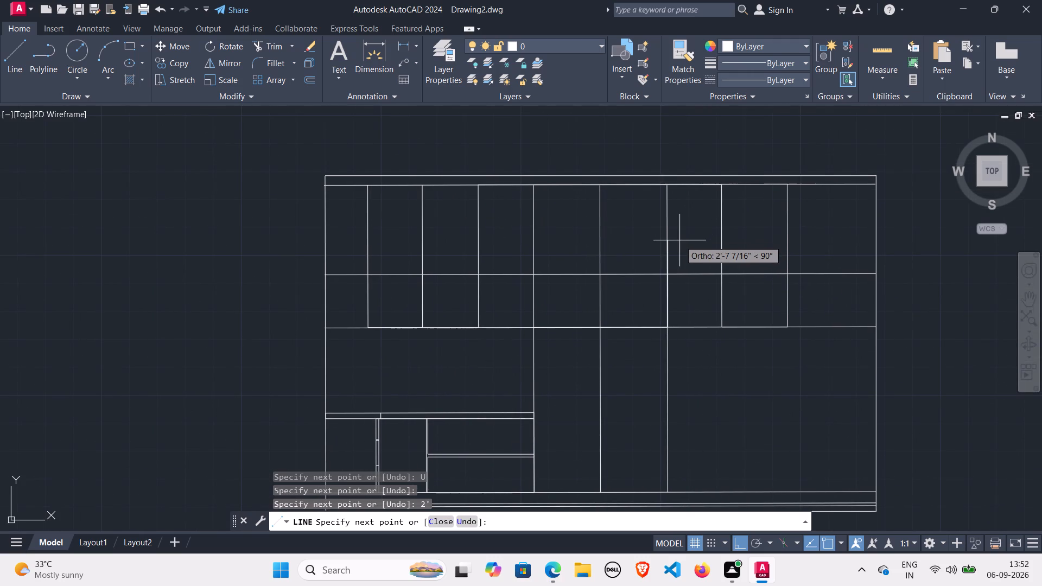
scroll(692, 265, "down", 1)
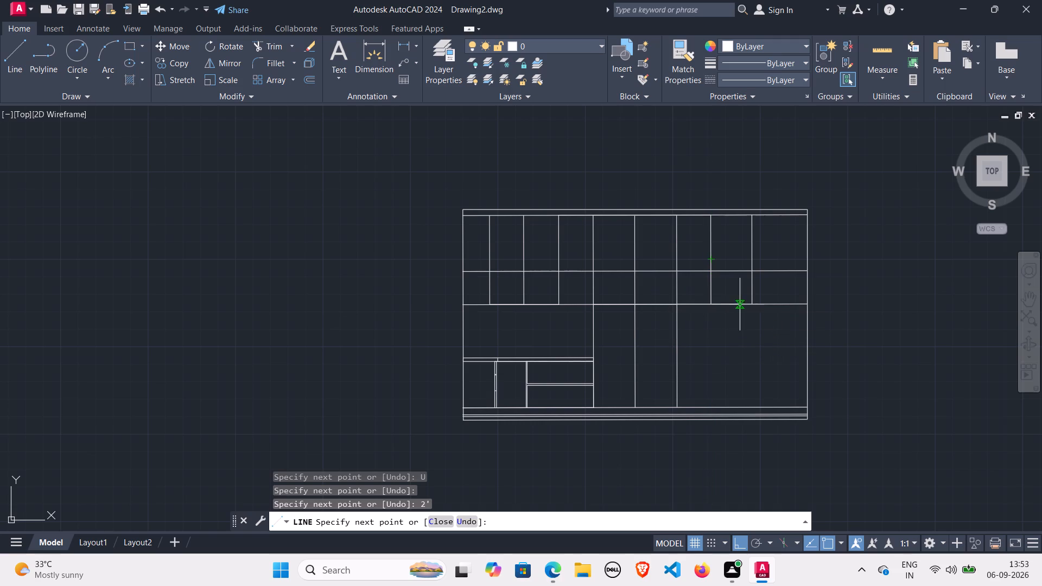
key("space")
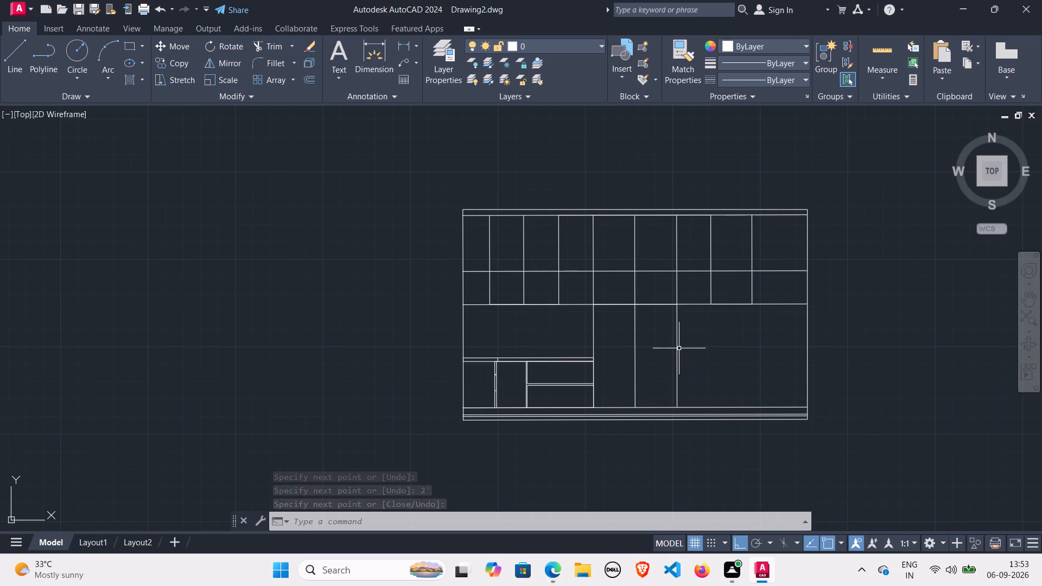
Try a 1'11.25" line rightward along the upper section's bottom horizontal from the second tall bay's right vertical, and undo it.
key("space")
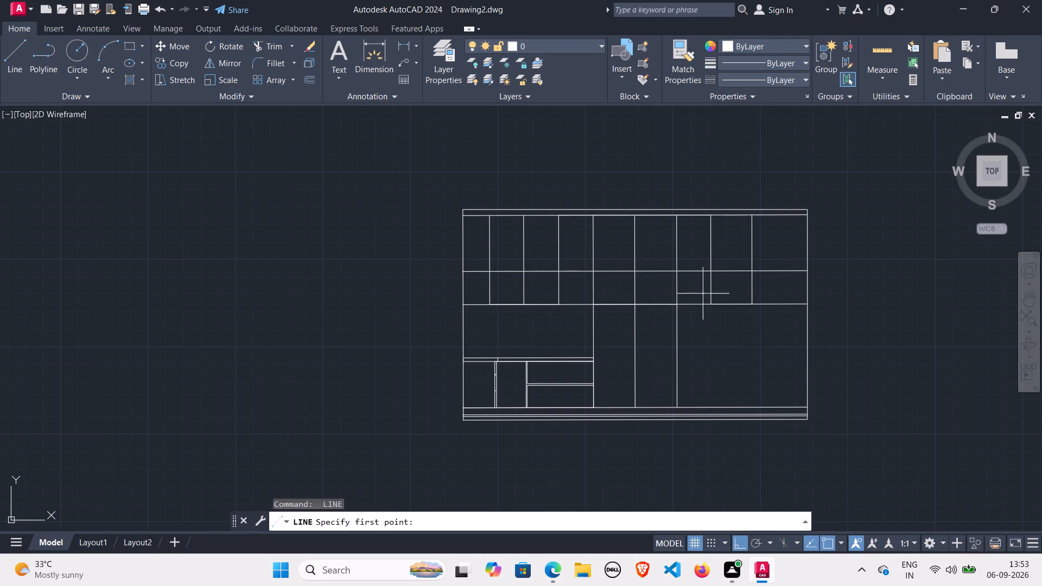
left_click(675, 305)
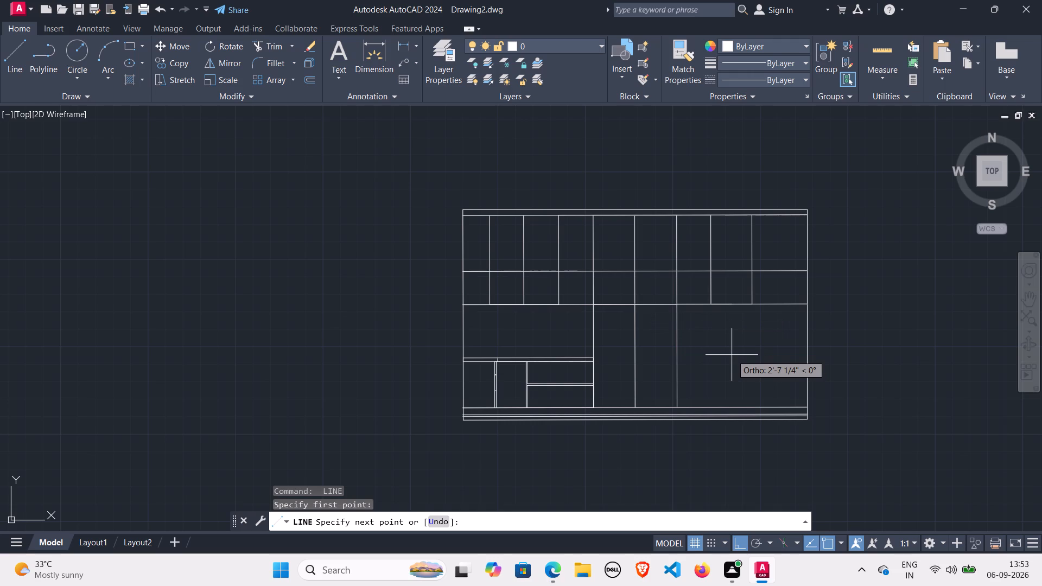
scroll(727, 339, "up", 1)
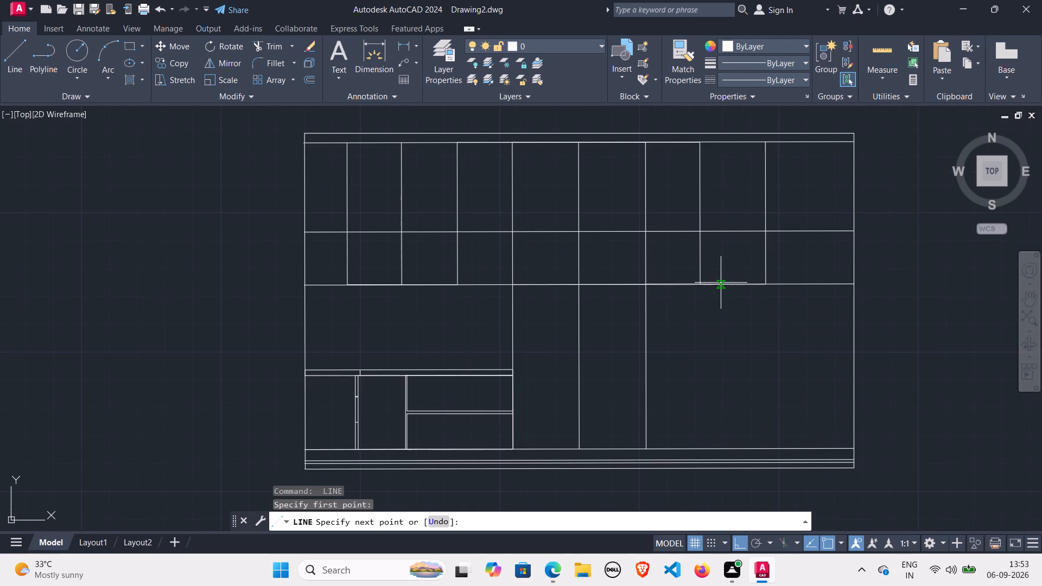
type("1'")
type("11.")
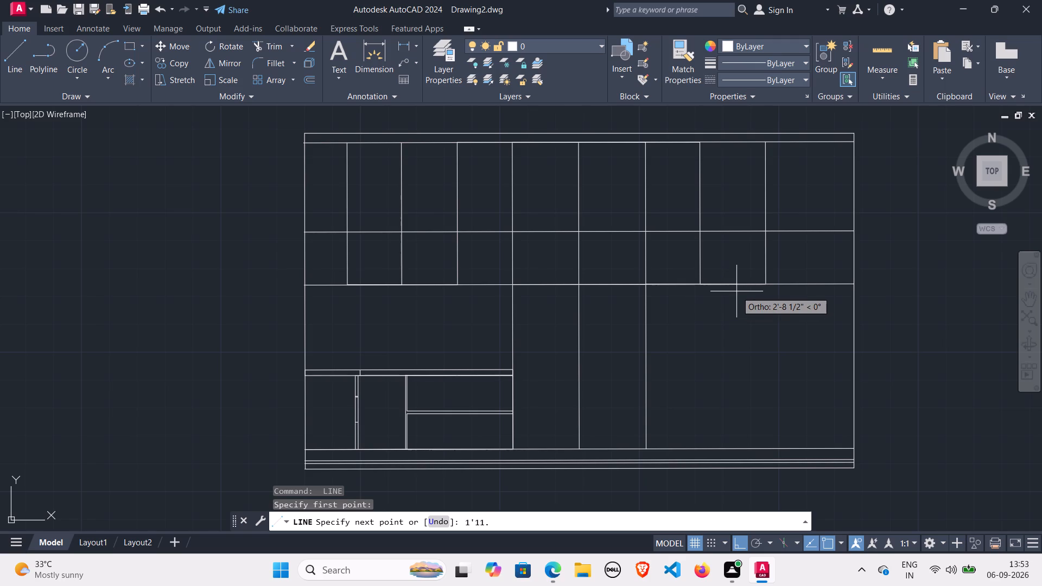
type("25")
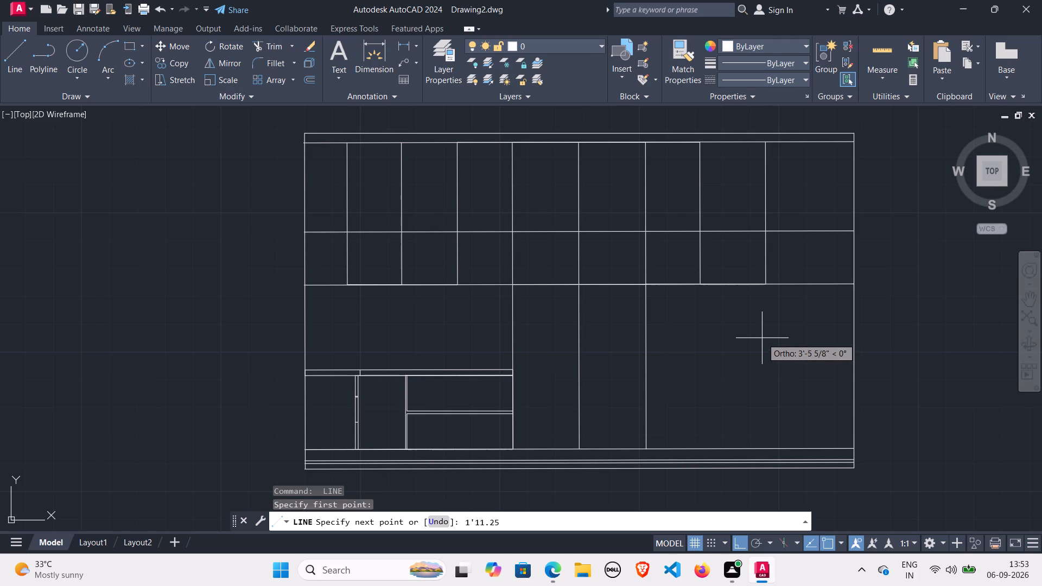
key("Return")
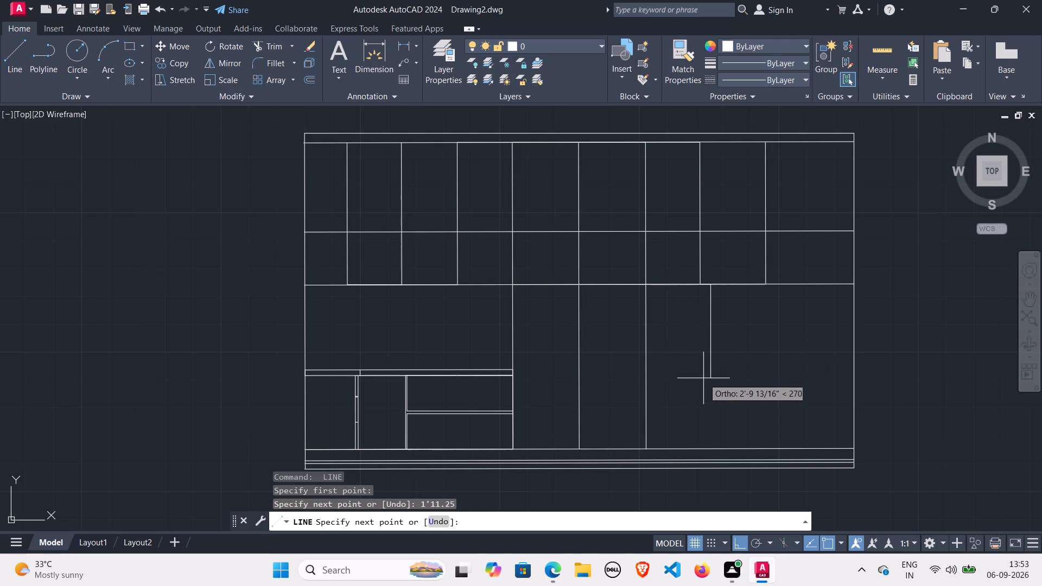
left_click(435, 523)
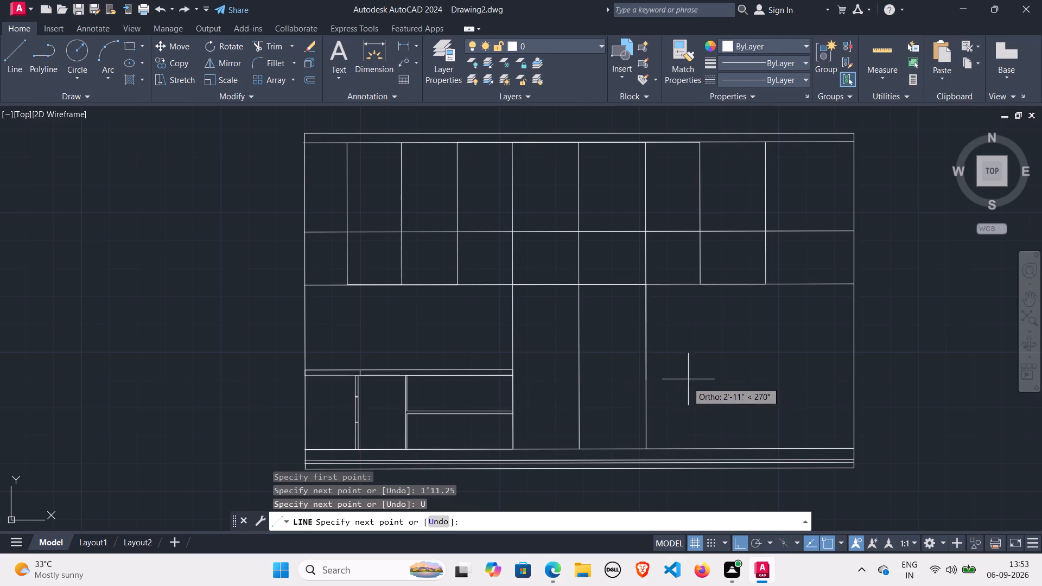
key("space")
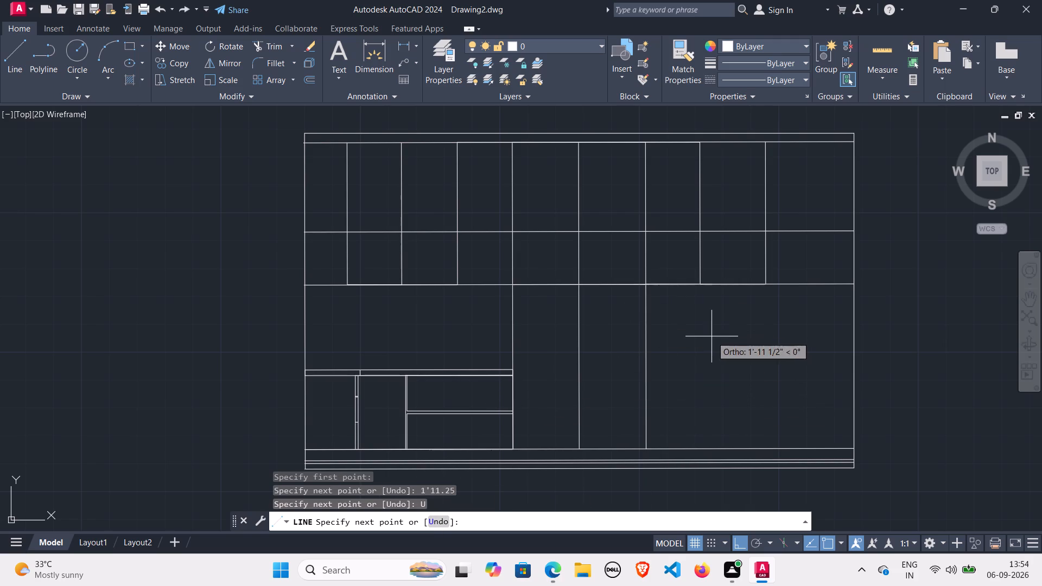
Start a line where the second tall bay's right vertical meets the upper section's bottom horizontal, and compute 1 ÷ 4 in Calculator.
key("space")
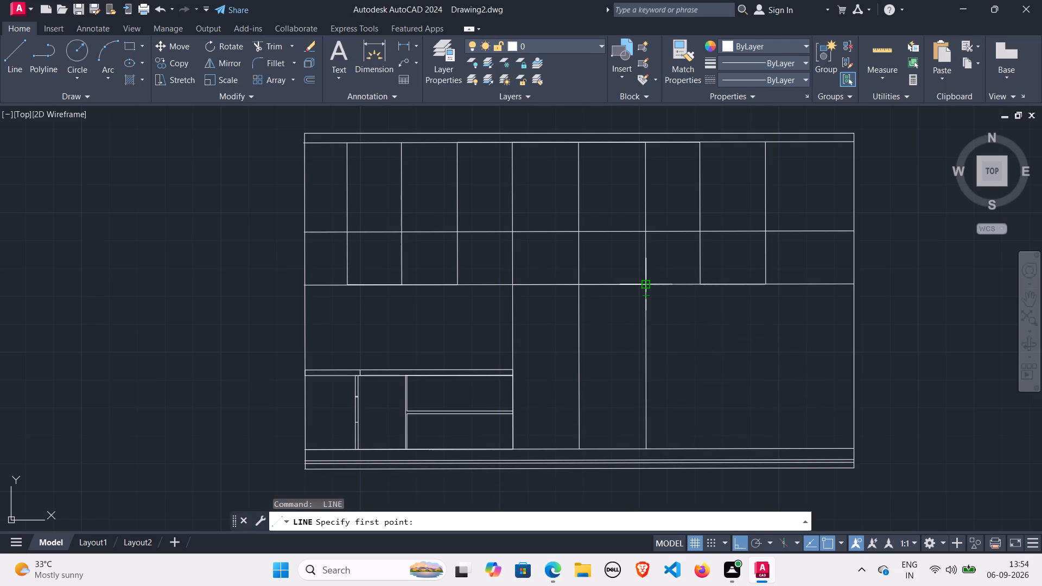
left_click(645, 282)
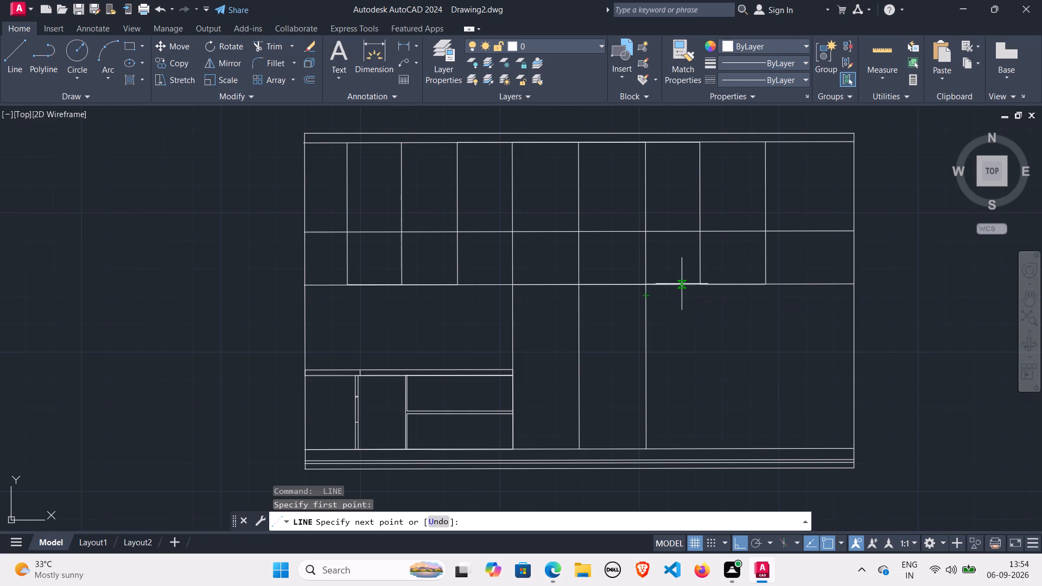
key("1")
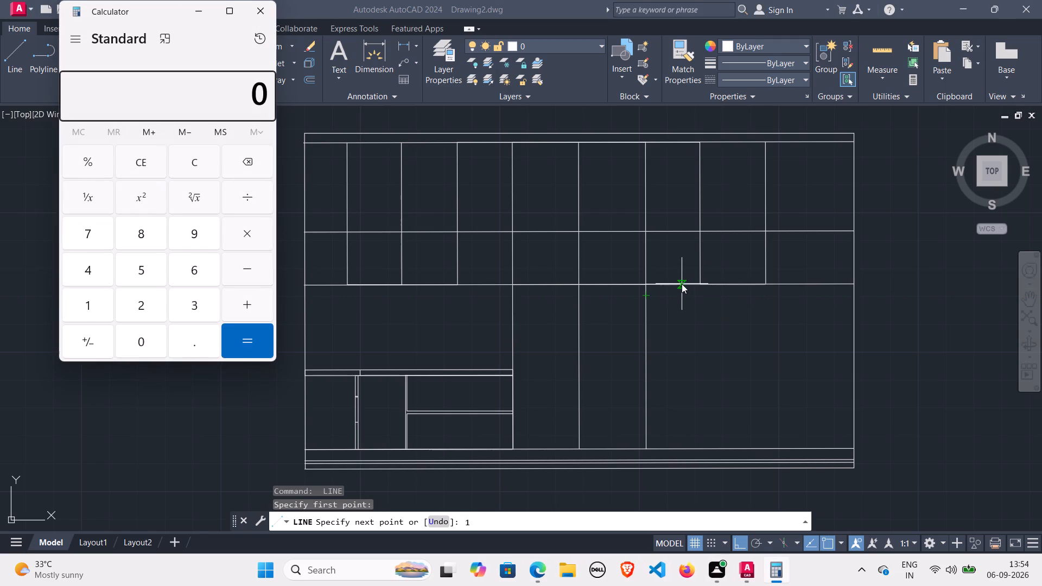
key("1")
type("/4")
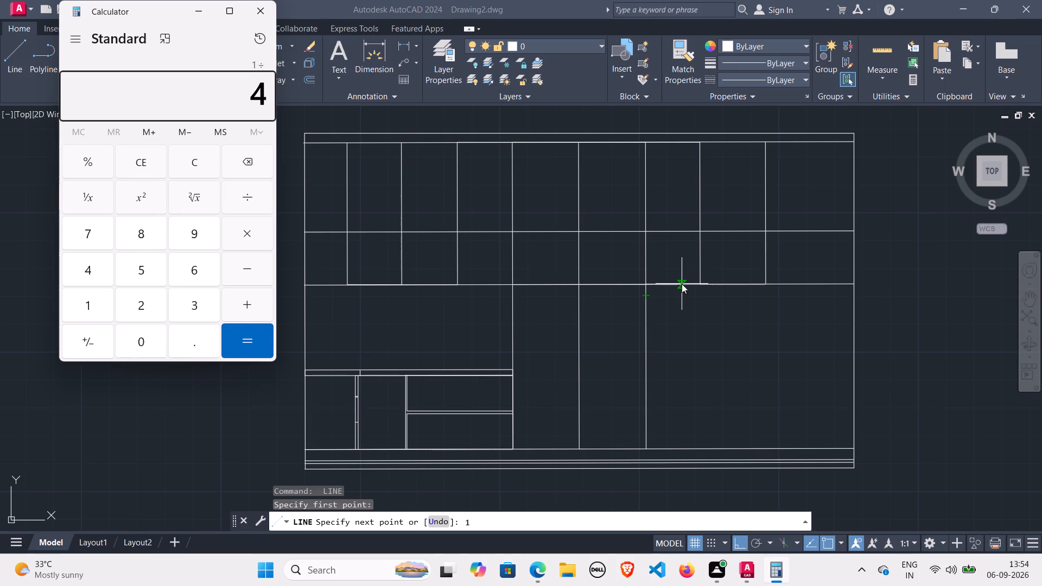
key("Return")
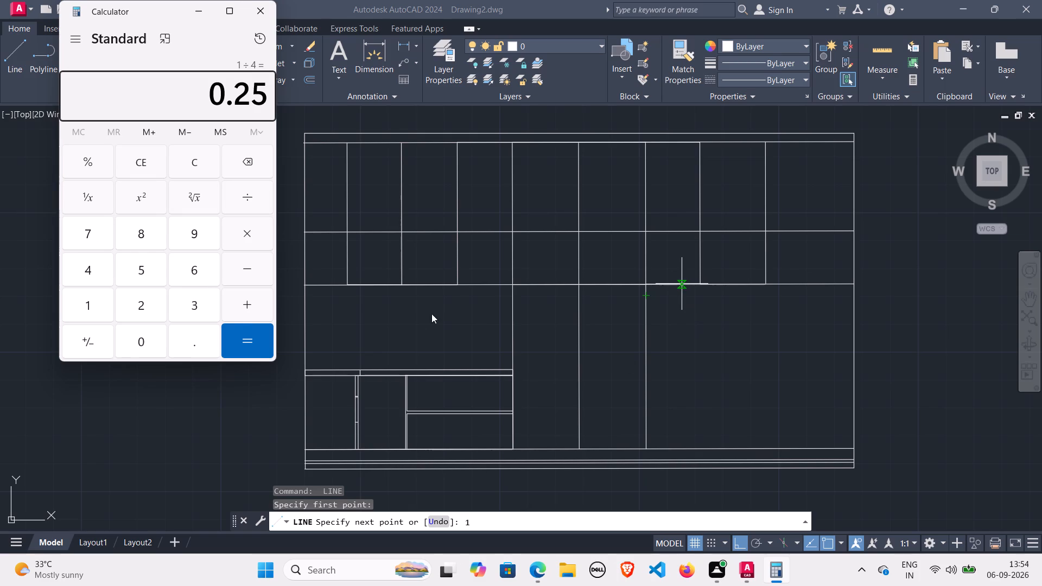
left_click(257, 10)
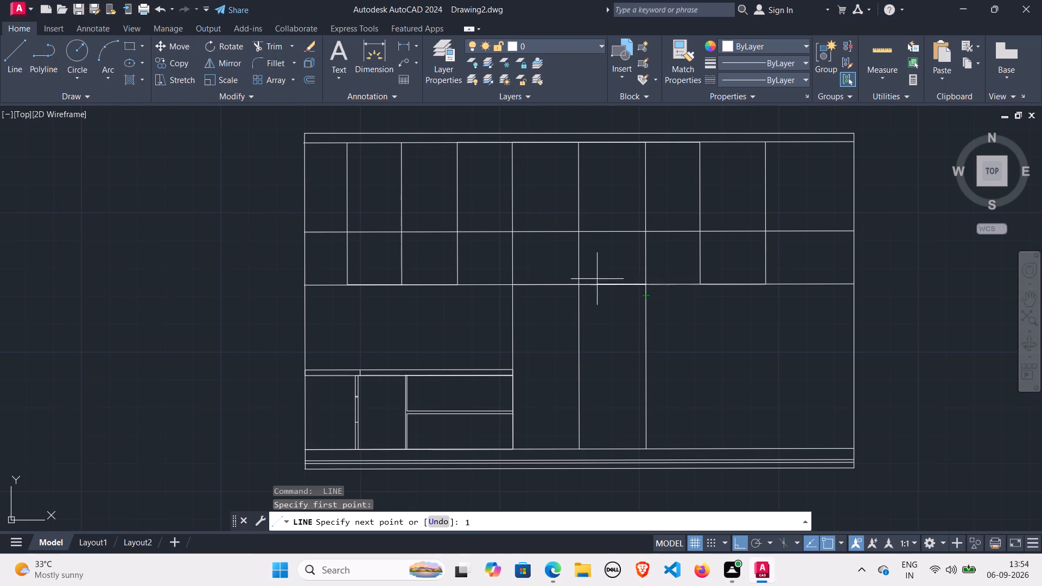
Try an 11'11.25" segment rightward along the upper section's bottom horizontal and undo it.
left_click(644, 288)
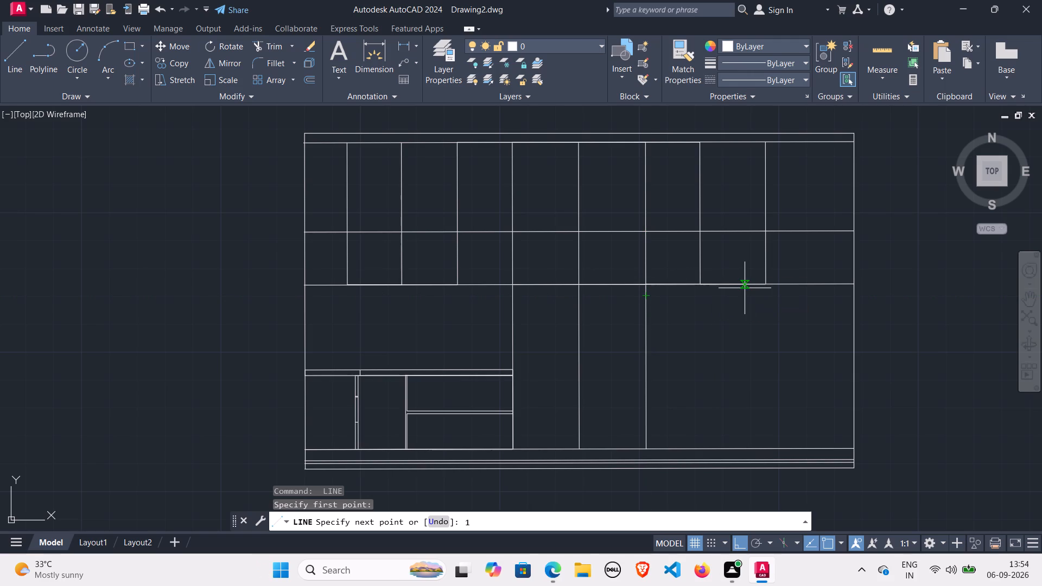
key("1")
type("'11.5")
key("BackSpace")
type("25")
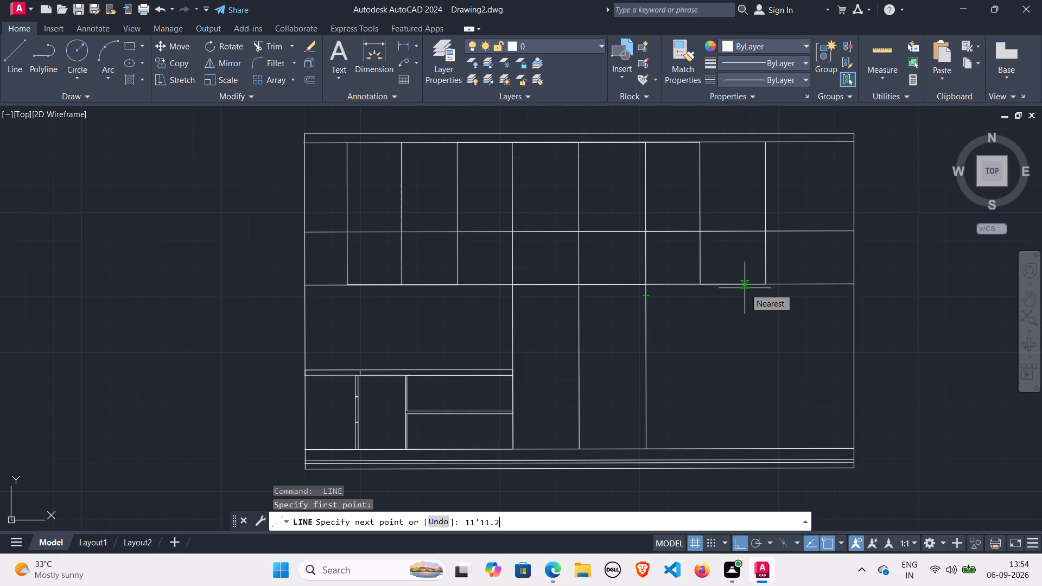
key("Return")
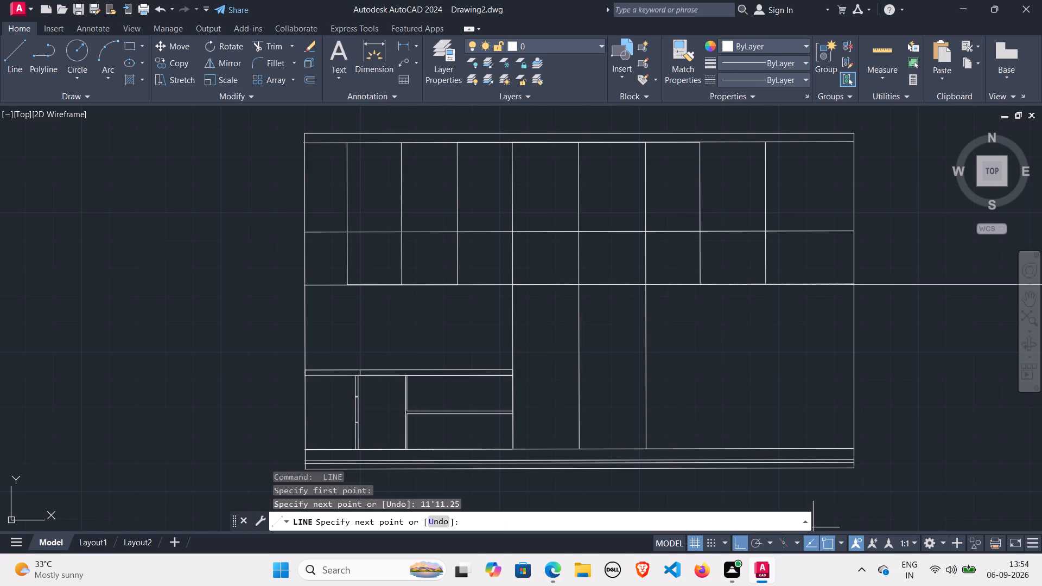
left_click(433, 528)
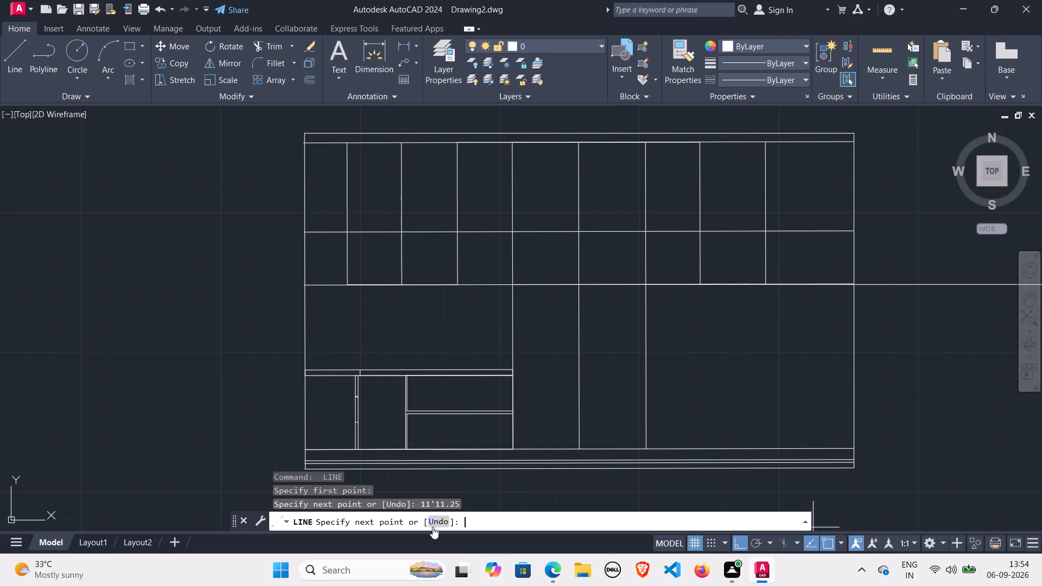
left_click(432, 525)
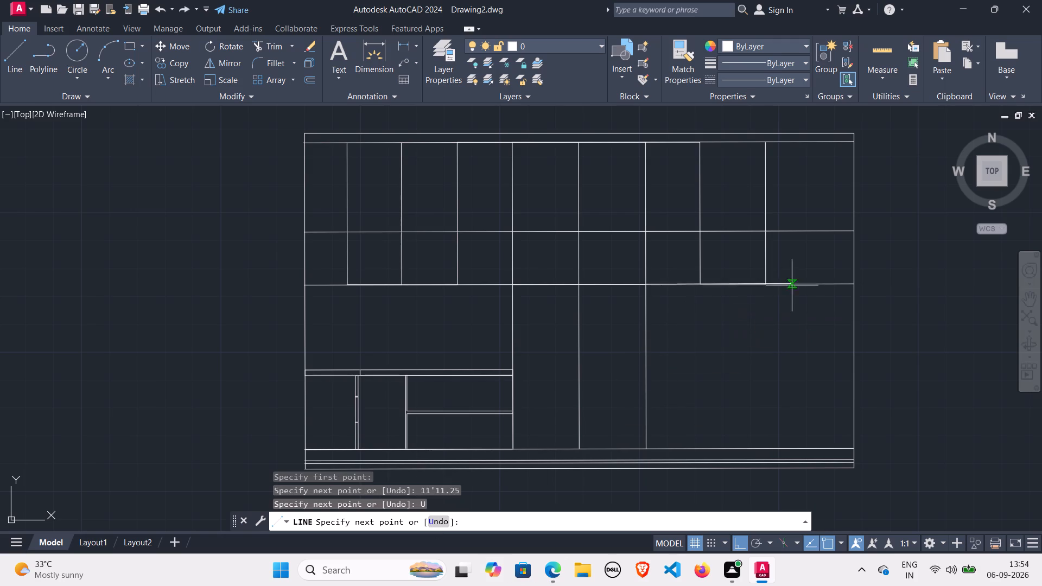
Draw the line 1'11.25" rightward along the upper section's bottom horizontal, and straight down to the second horizontal of the base.
key("1")
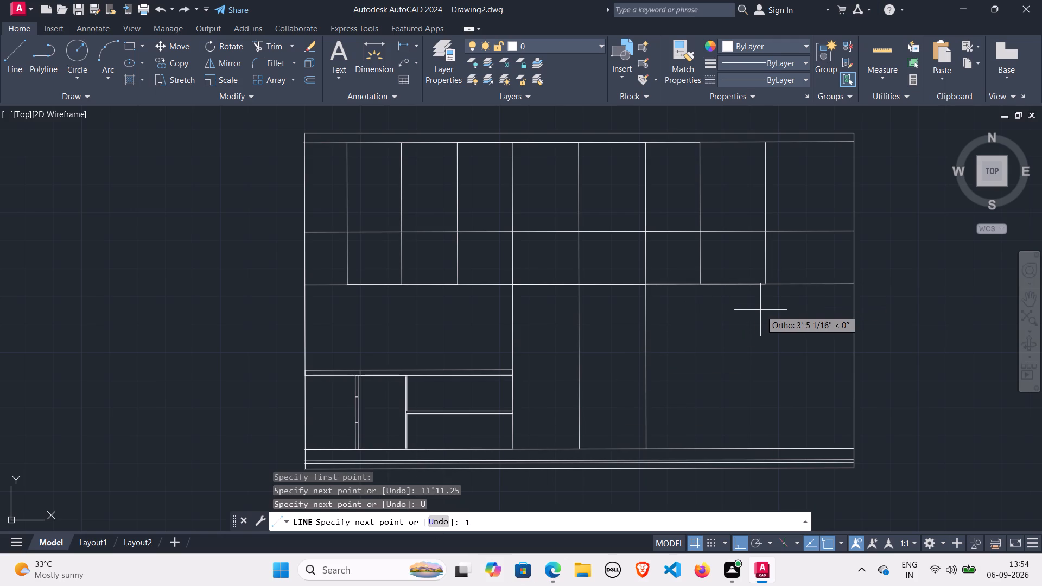
key("apostrophe")
key("1")
type("1.25")
key("Return")
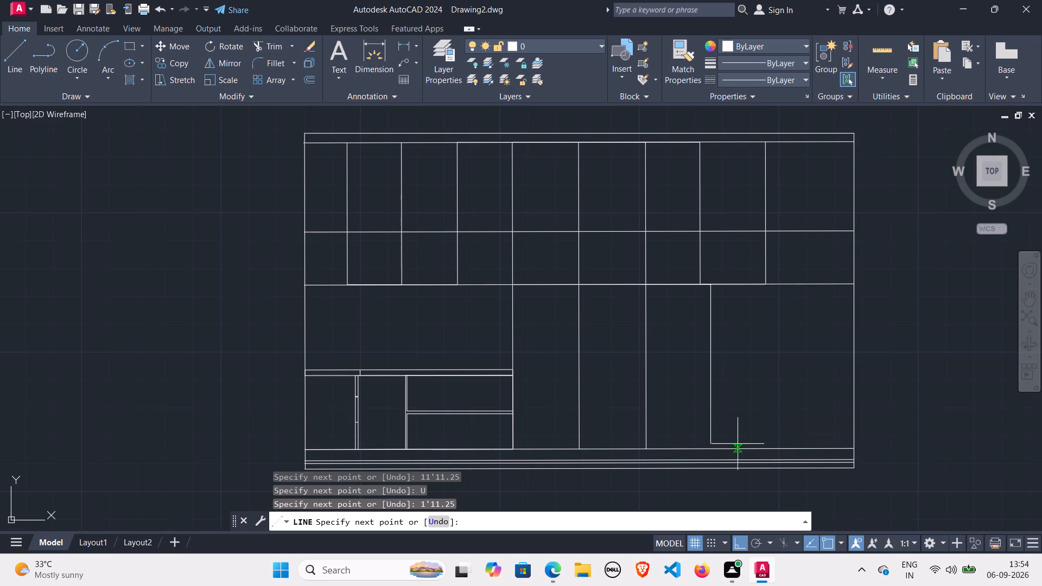
left_click(714, 459)
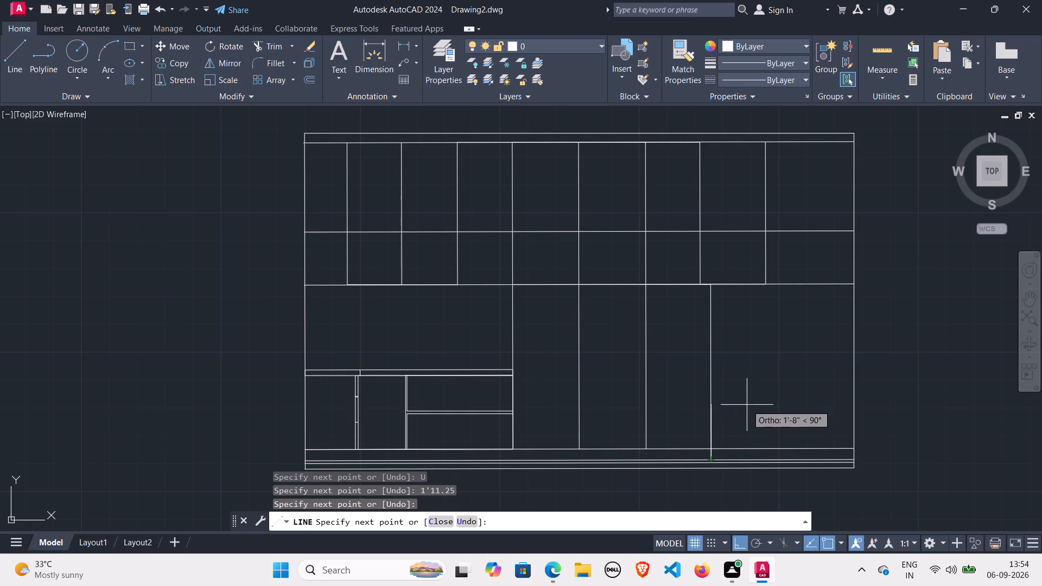
key("space")
Trim the upper section's bottom horizontal out of the two tall bays immediately right of the counter.
scroll(556, 409, "up", 1)
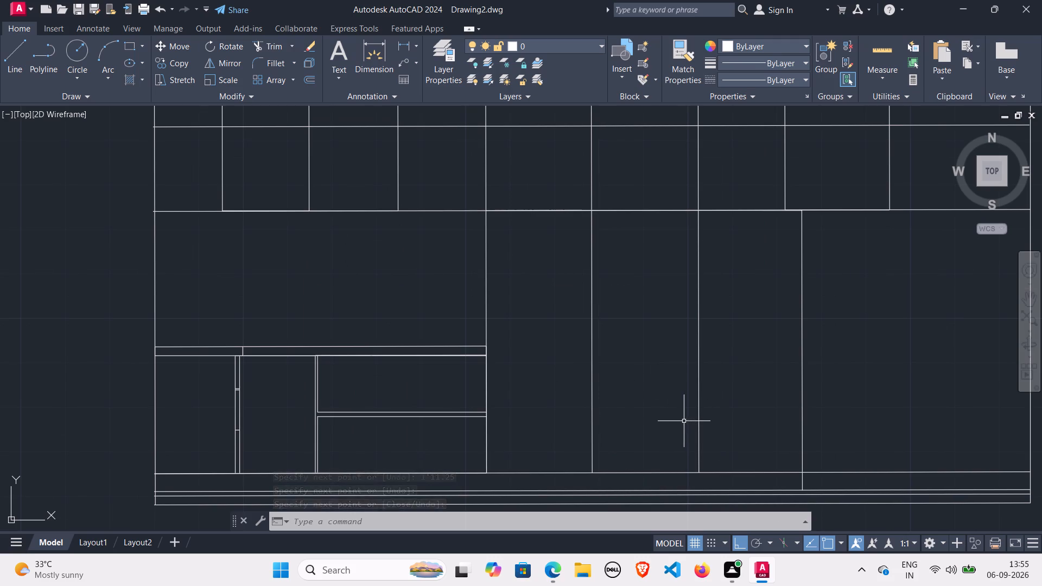
scroll(641, 336, "down", 1)
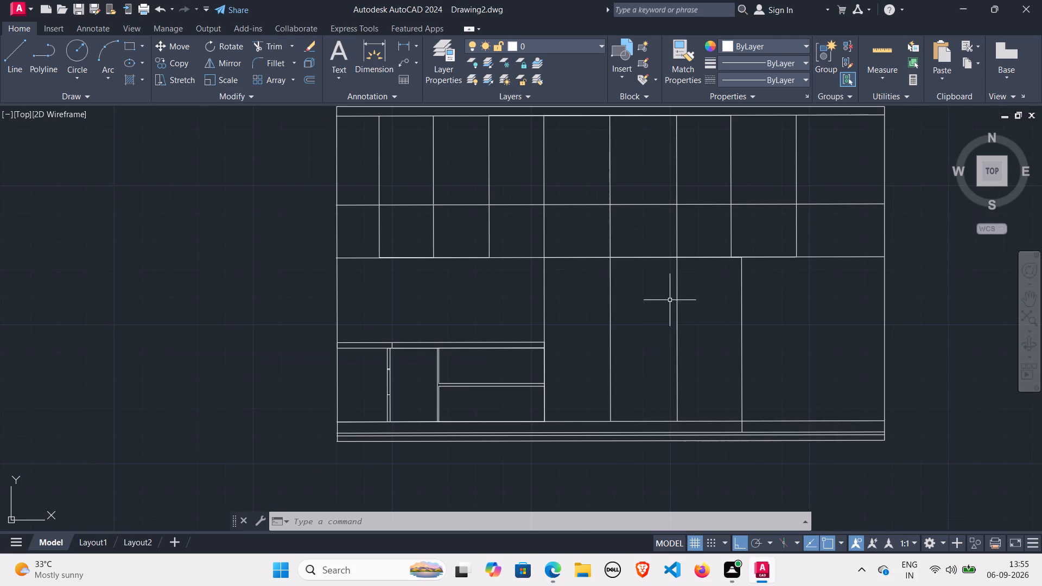
middle_click_drag(670, 300, 652, 361)
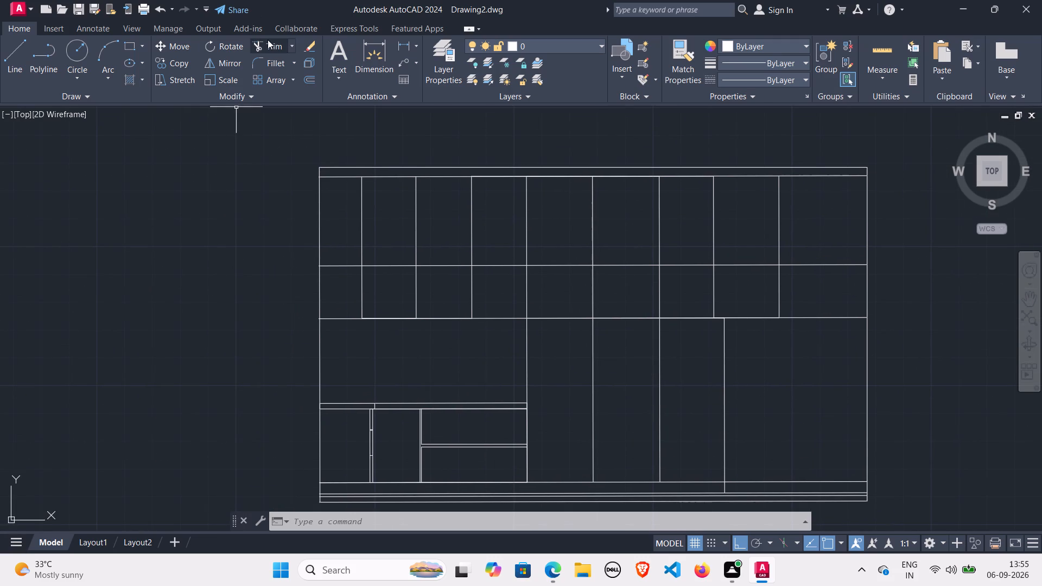
left_click(269, 40)
left_click_drag(624, 298, 621, 336)
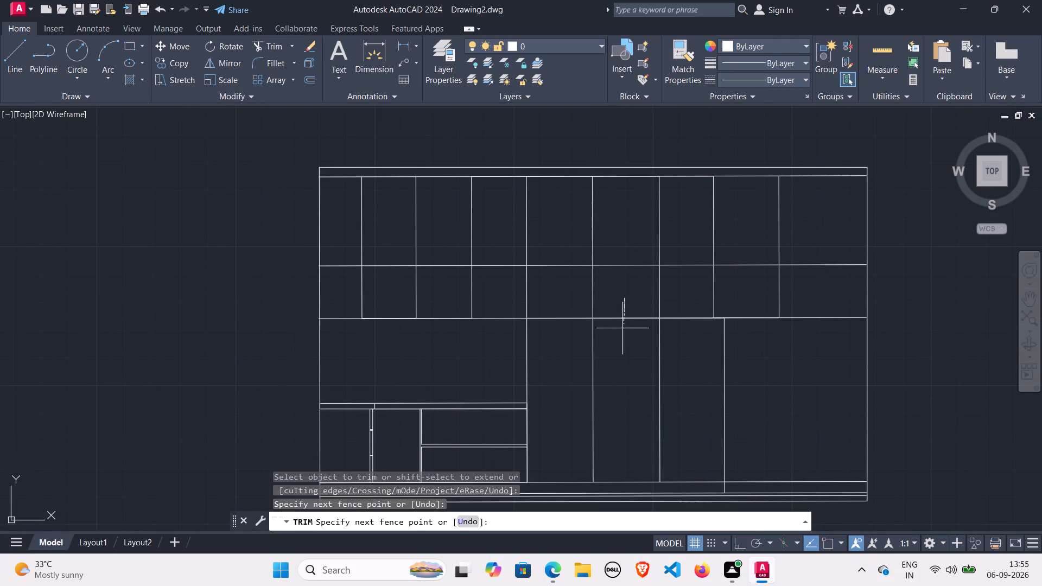
left_click_drag(621, 336, 617, 401)
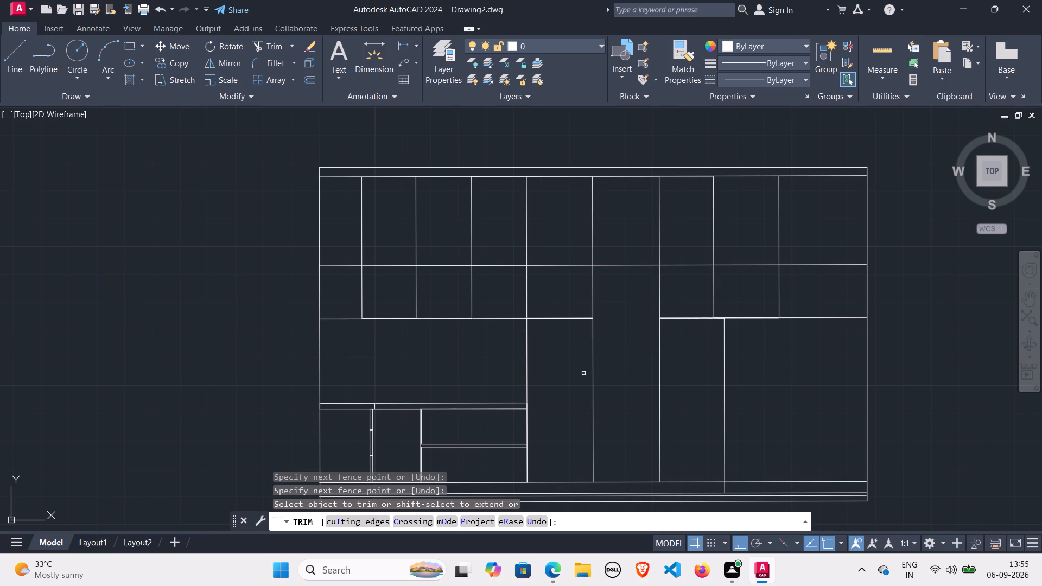
left_click_drag(556, 300, 555, 300)
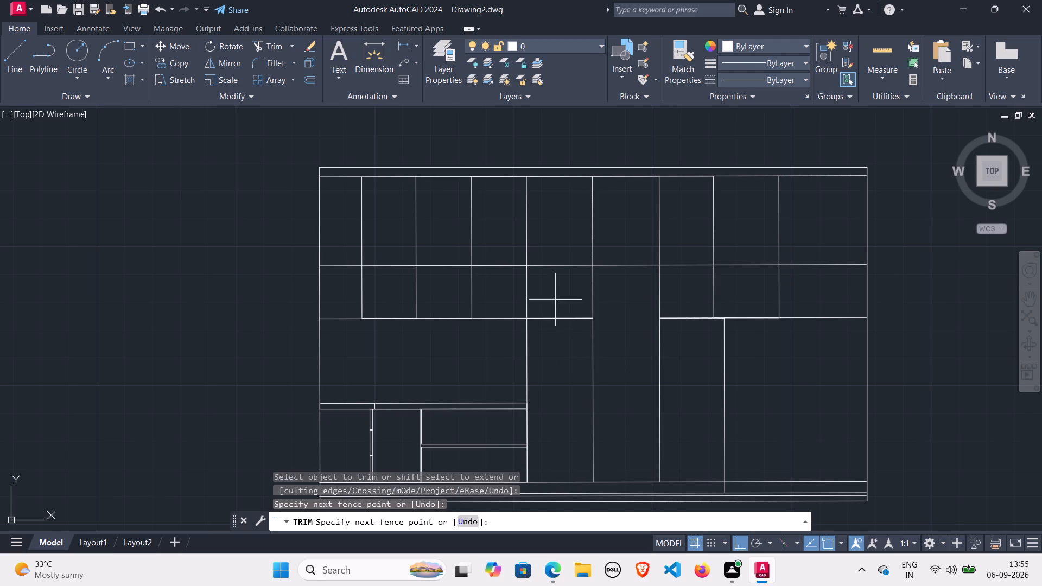
left_click_drag(555, 300, 550, 374)
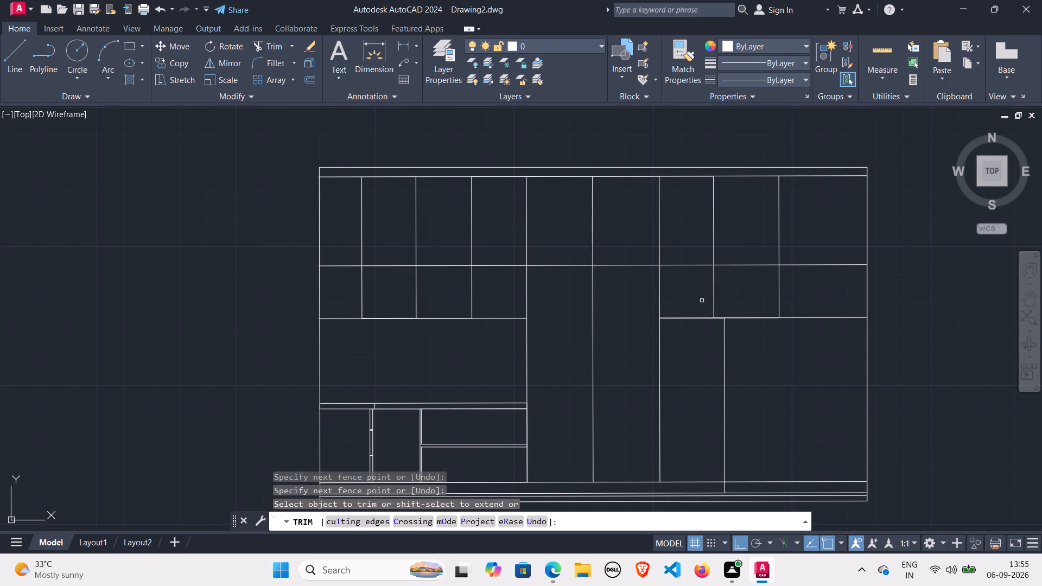
Trim away both the lower and upper portions of the first upper-section vertical right of the two tall bays.
left_click_drag(693, 291, 733, 291)
left_click_drag(698, 241, 730, 234)
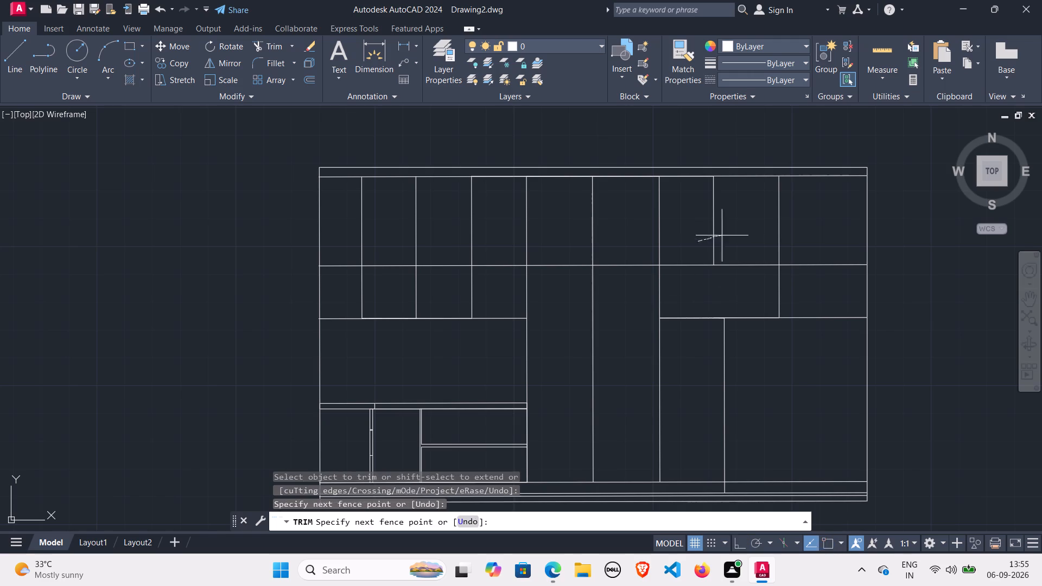
left_click_drag(730, 234, 731, 233)
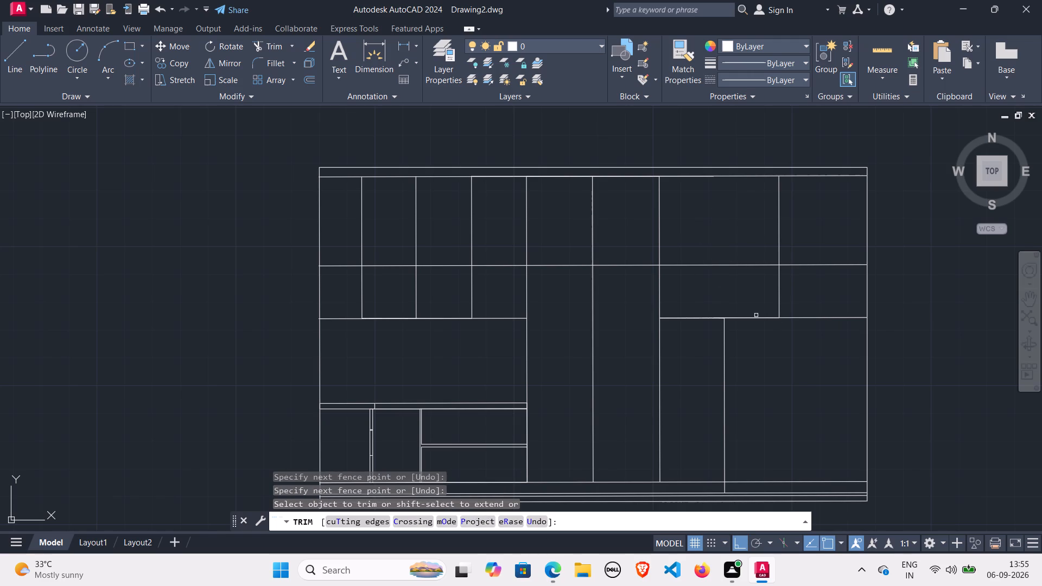
Draw a vertical line from the top of the 1'11.25" bay's right edge up to the upper section's top horizontal.
key("l")
key("Return")
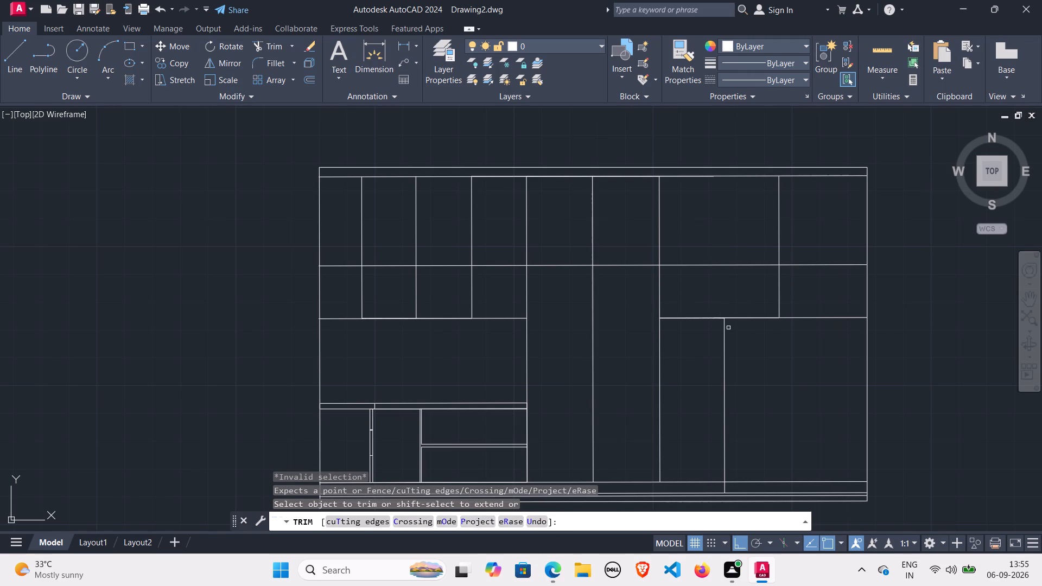
key("space")
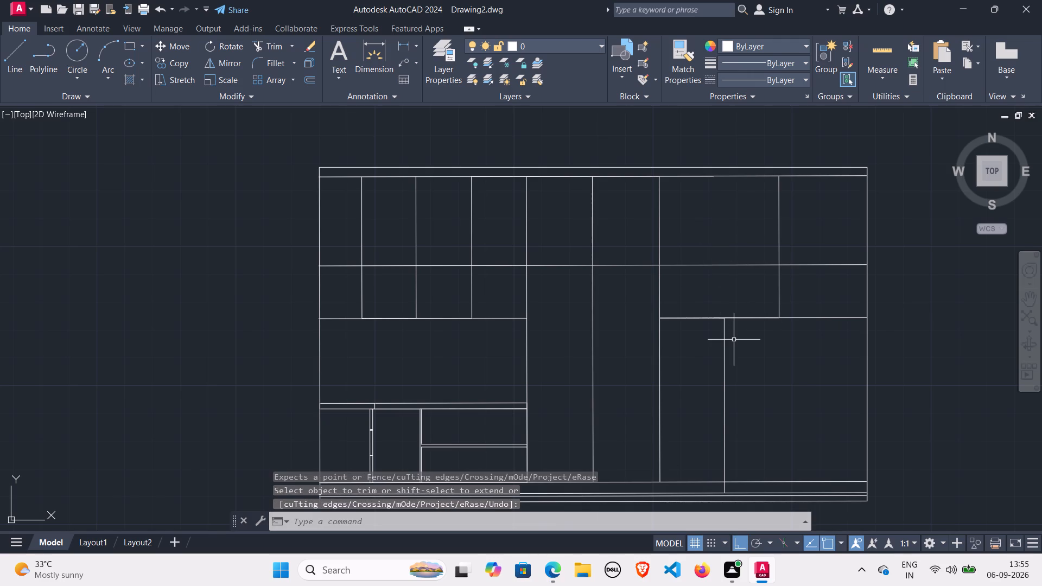
key("l")
key("Return")
left_click(722, 317)
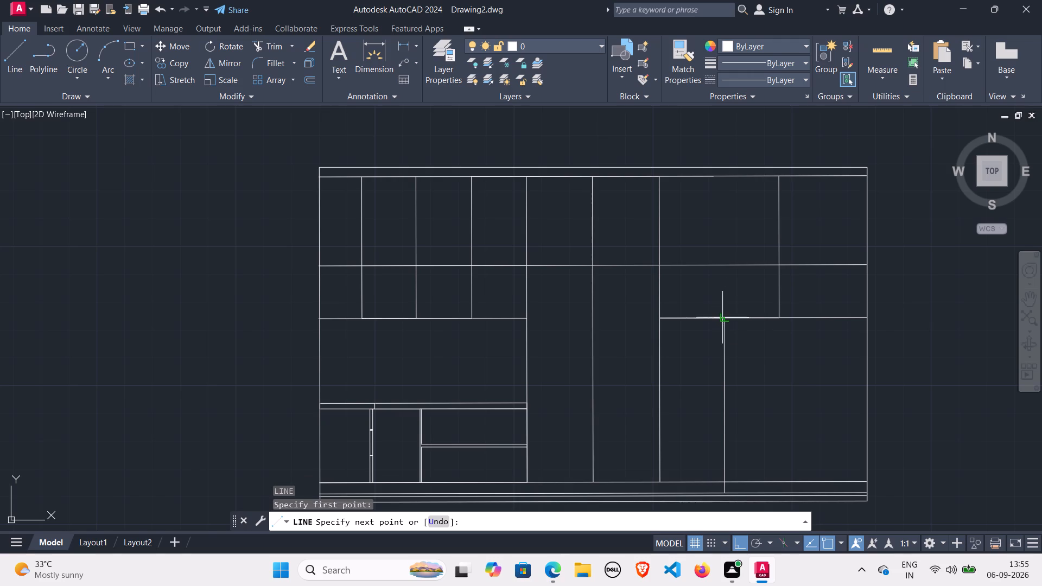
left_click(722, 176)
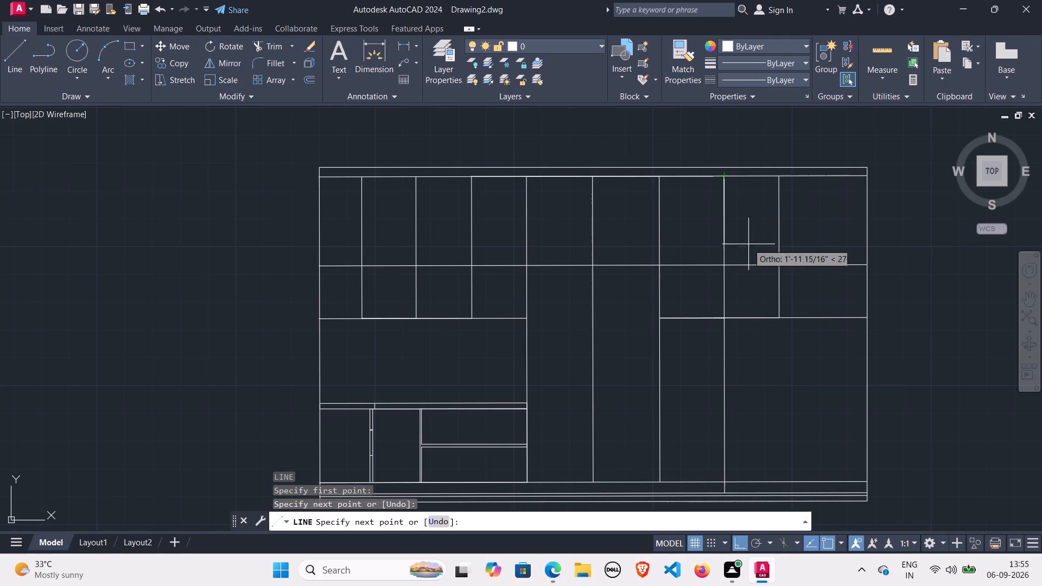
key("space")
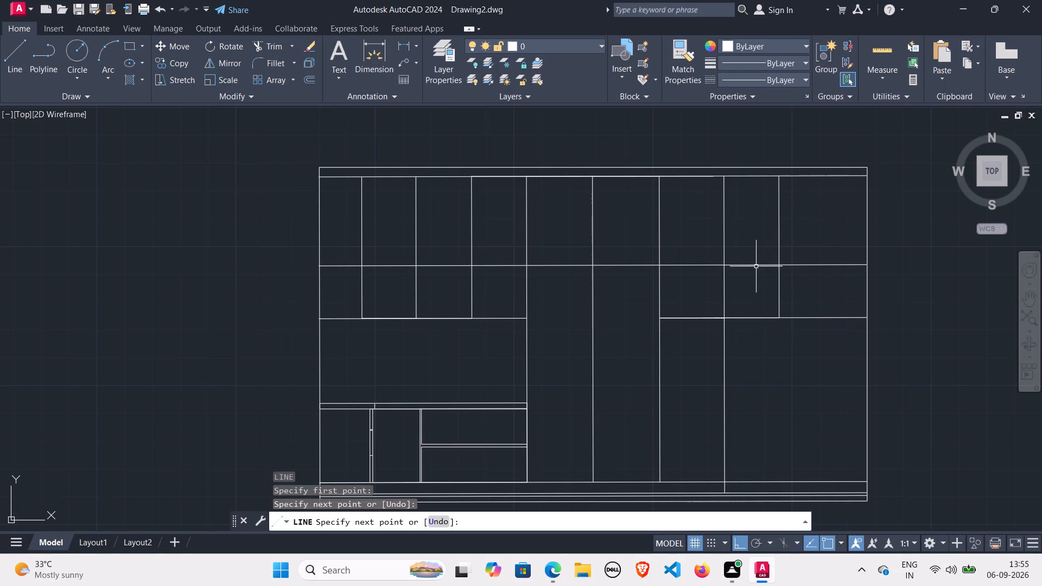
Draw a 3' line straight down from the top end of the new upper-section vertical.
key("space")
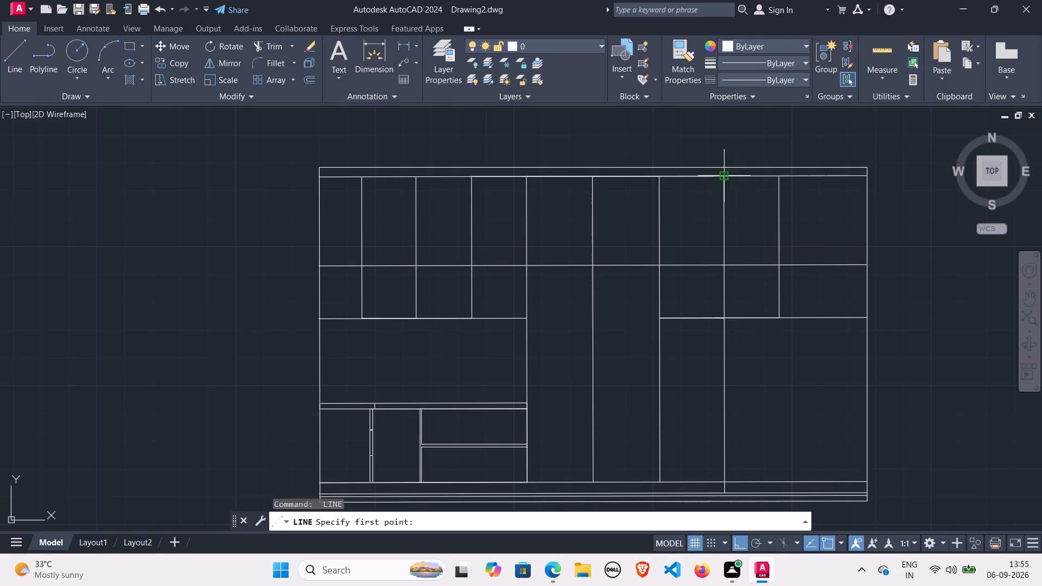
left_click(727, 179)
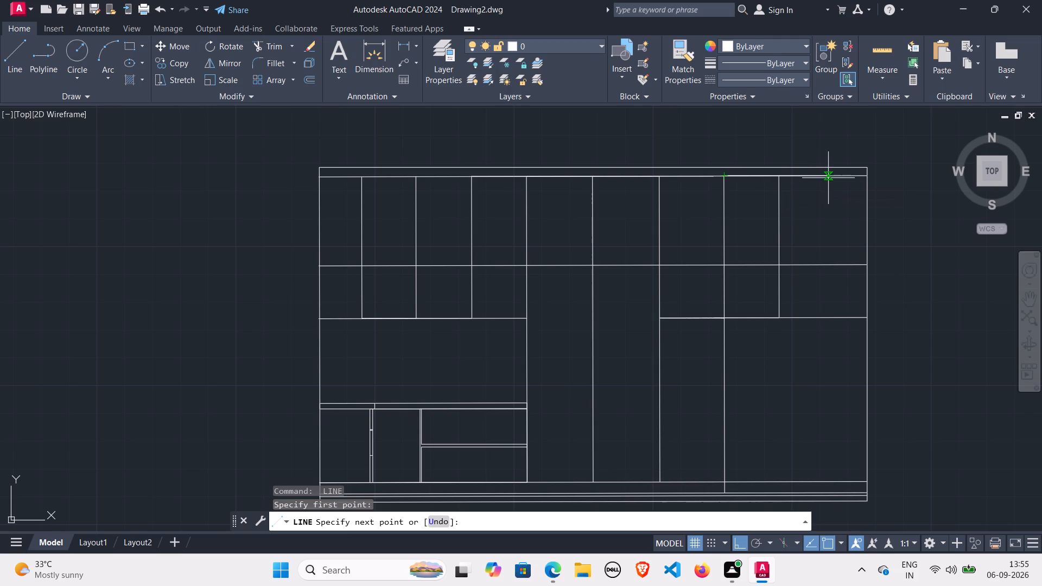
type("3'")
key("space")
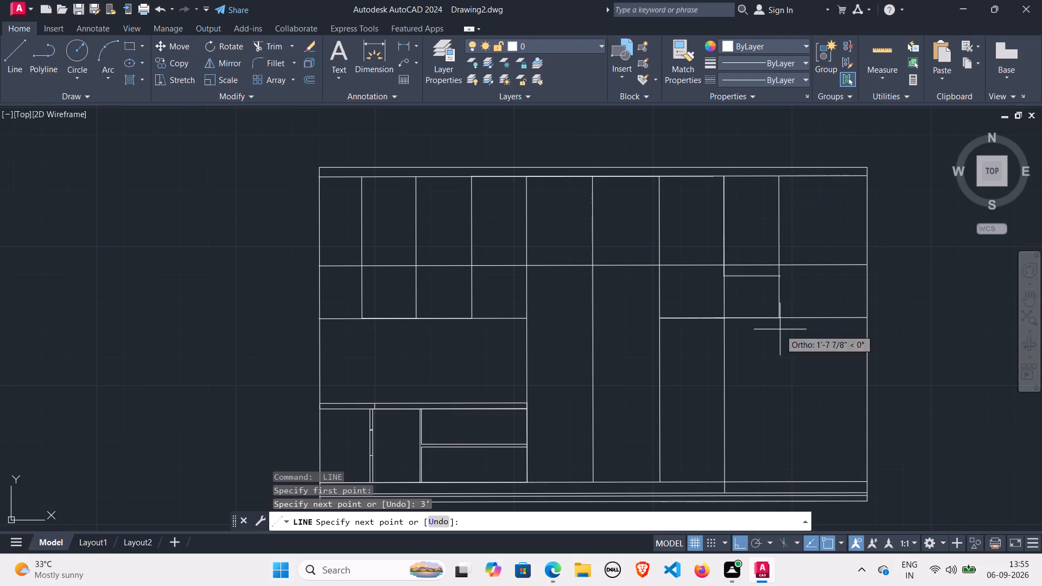
key("space")
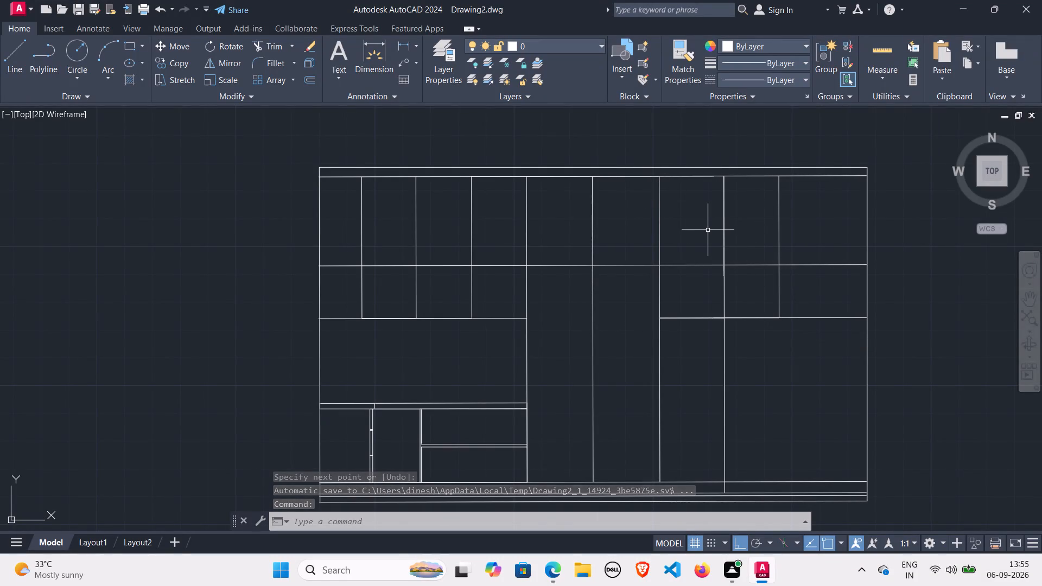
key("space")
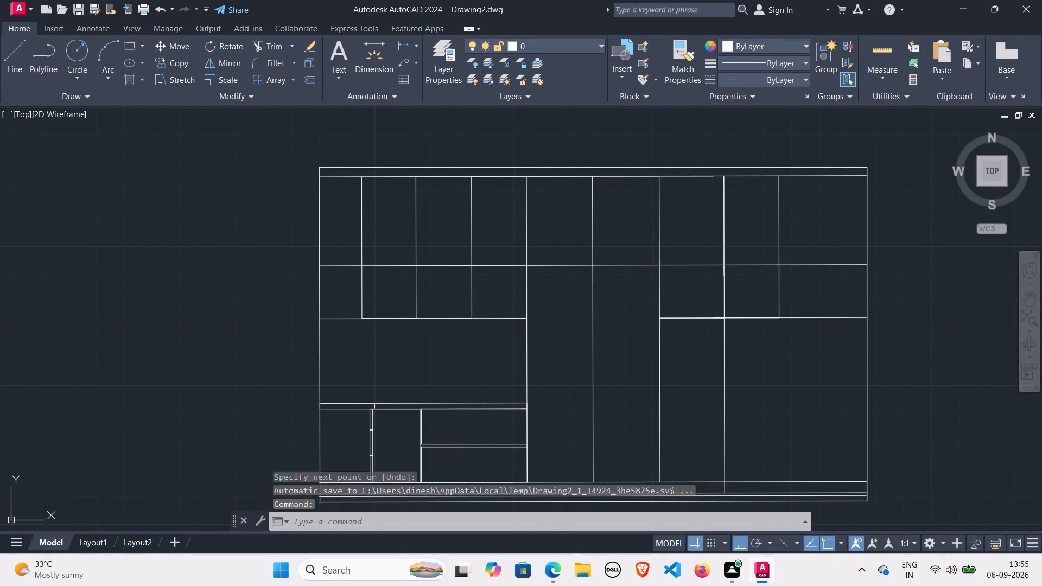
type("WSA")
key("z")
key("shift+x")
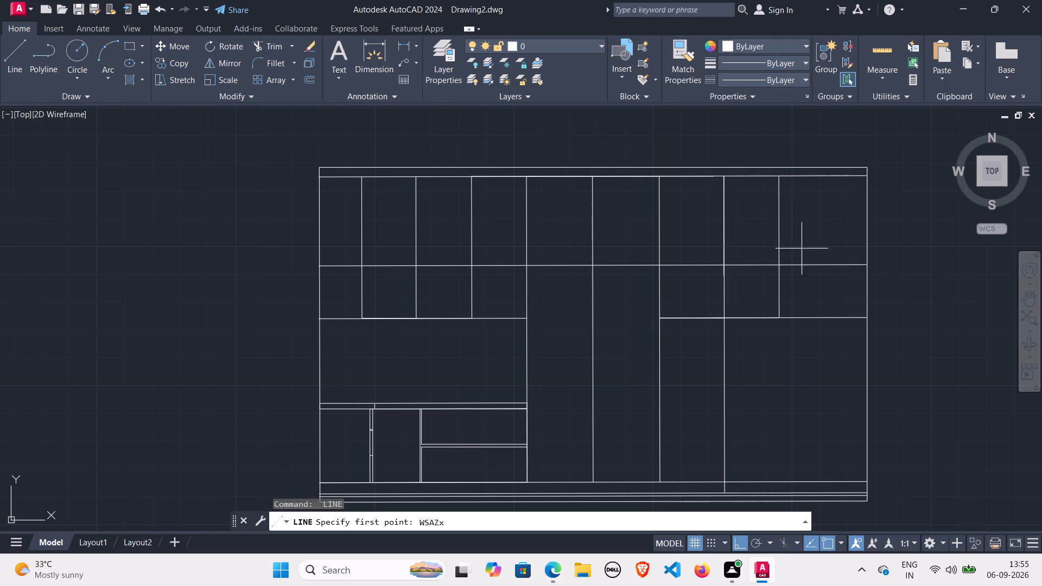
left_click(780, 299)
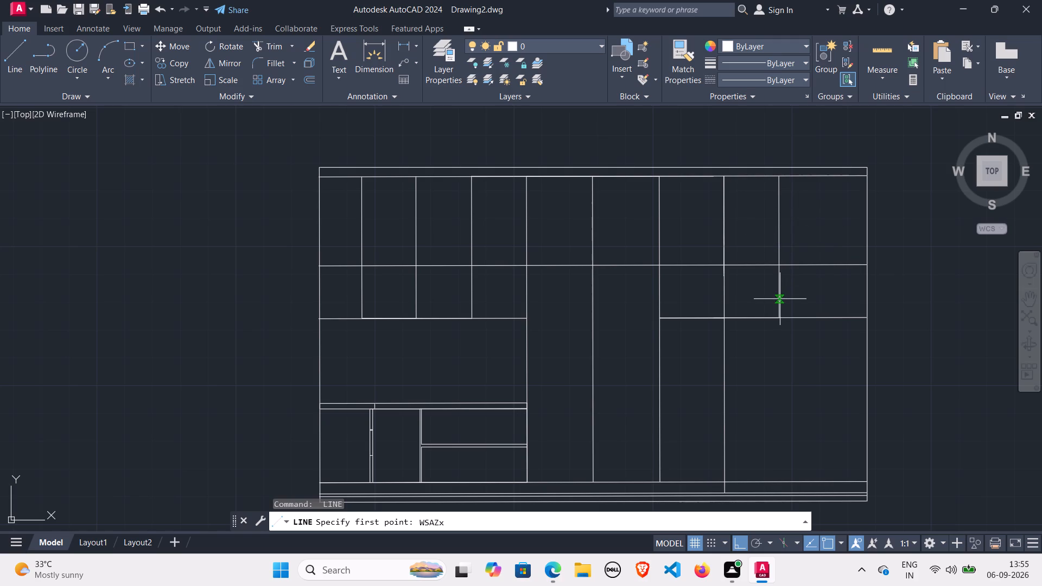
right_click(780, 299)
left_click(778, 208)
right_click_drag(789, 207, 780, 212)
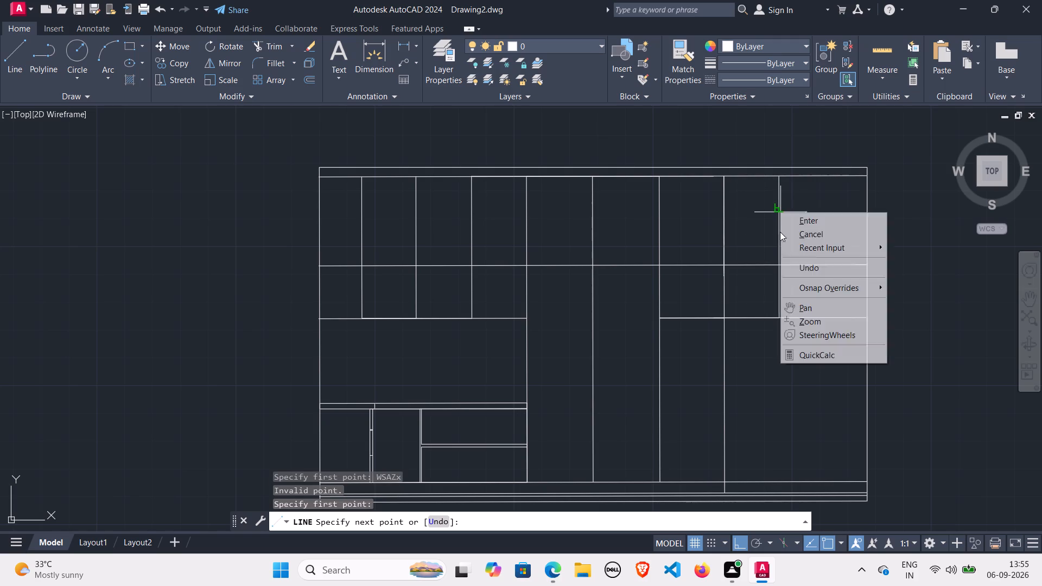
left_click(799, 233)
Erase the last old upper-section vertical between the new division and the elevation's right edge.
left_click(779, 207)
right_click(783, 216)
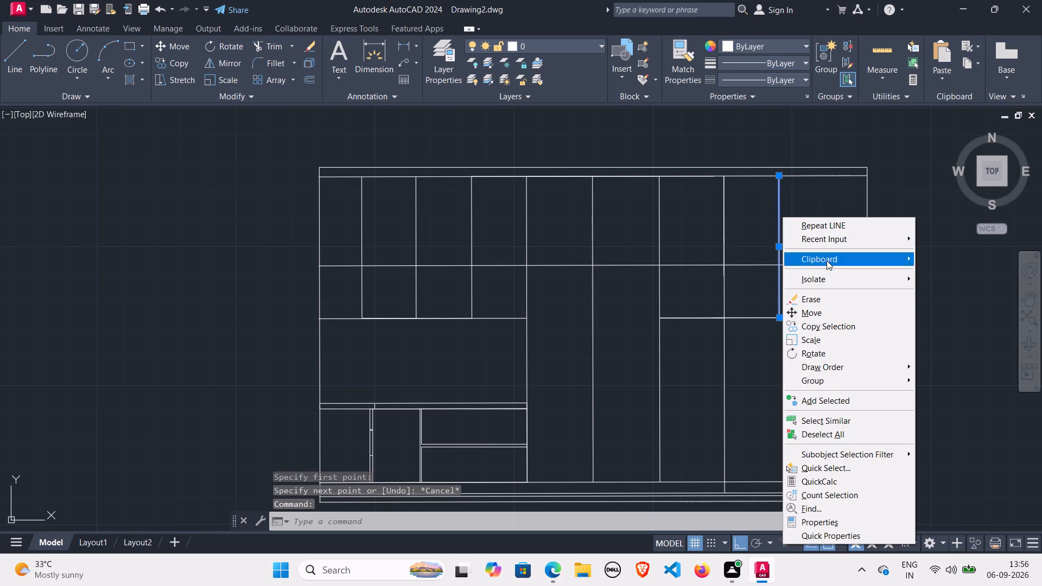
left_click(824, 293)
left_click(822, 297)
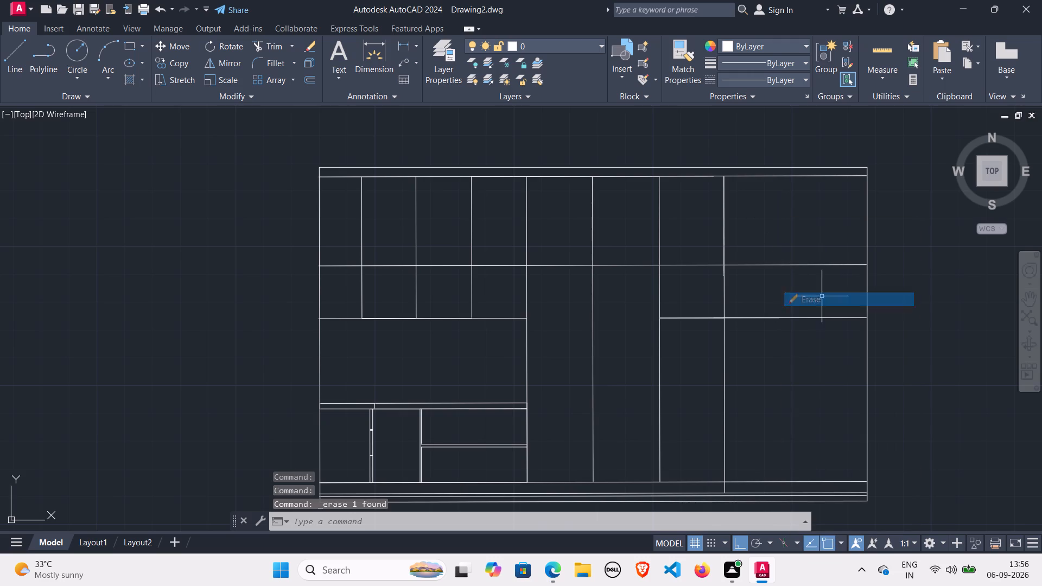
key("space")
key("space")
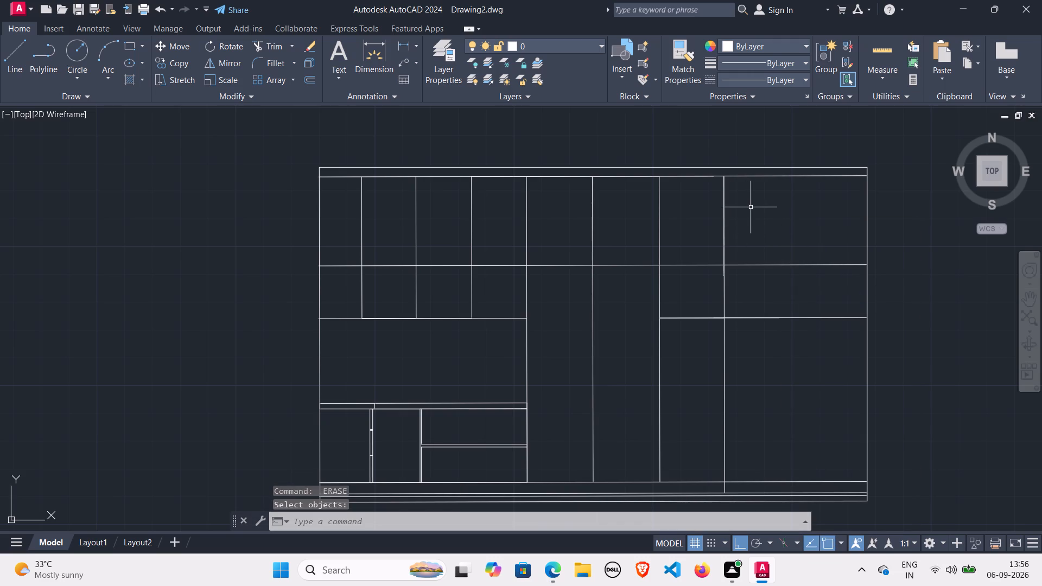
Draw a line from the new division's top 1'11.5" rightward along the top horizontal, and straight down to the upper section's middle horizontal.
key("l")
key("space")
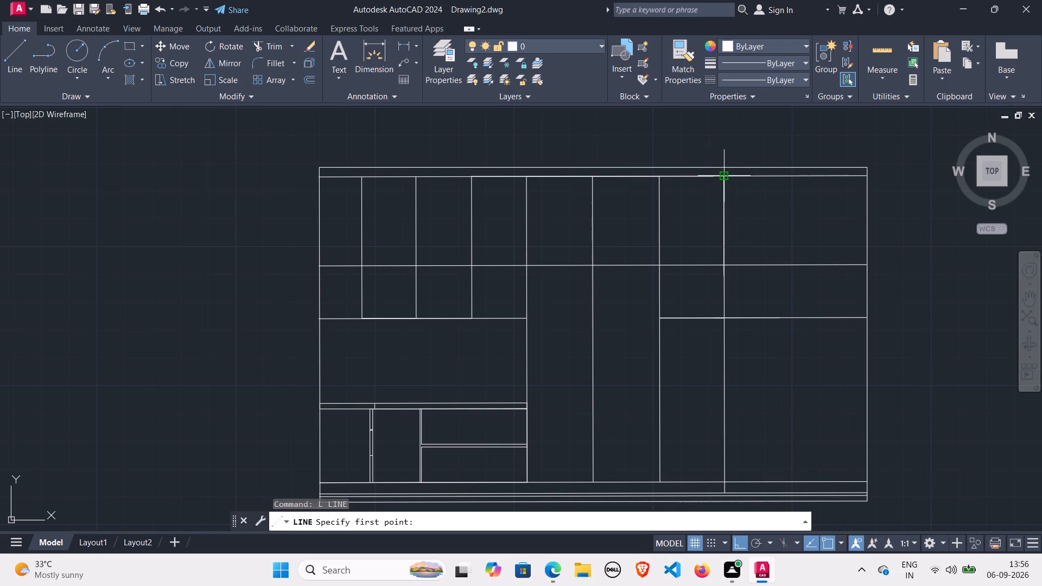
left_click(722, 176)
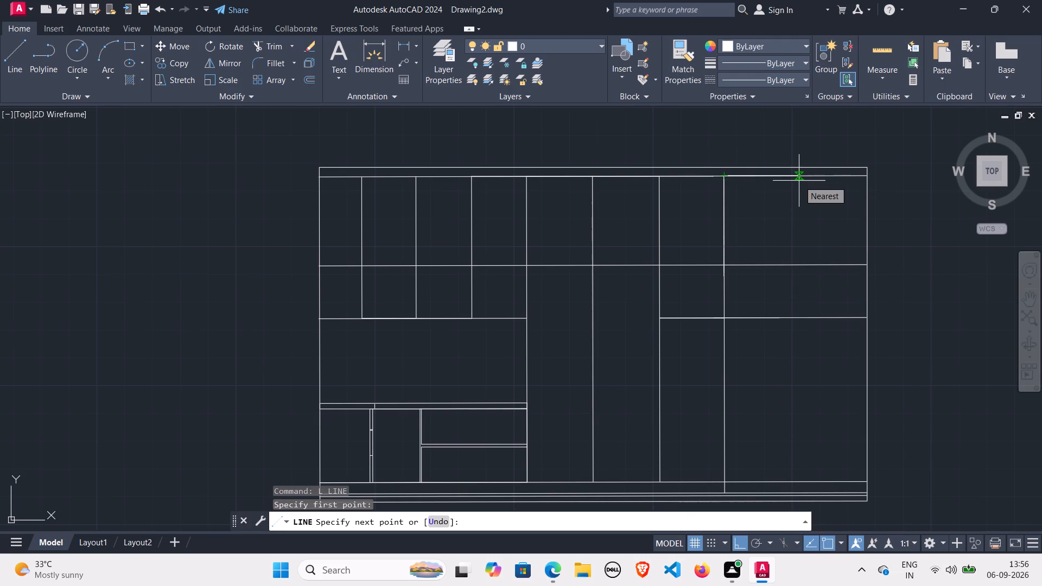
key("1")
key("apostrophe")
type("11")
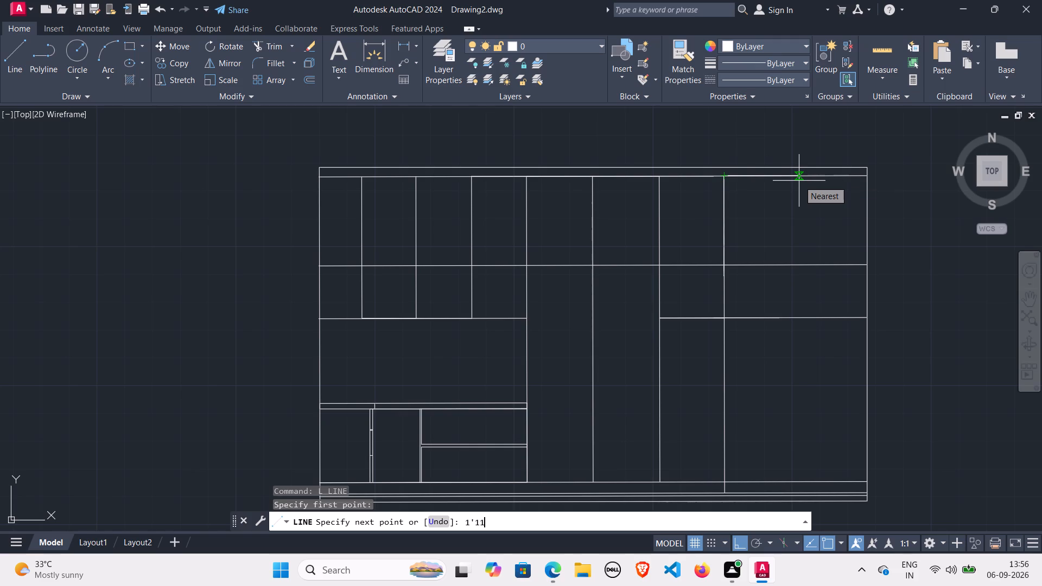
type(".25")
key("BackSpace")
key("BackSpace")
key("5")
key("Return")
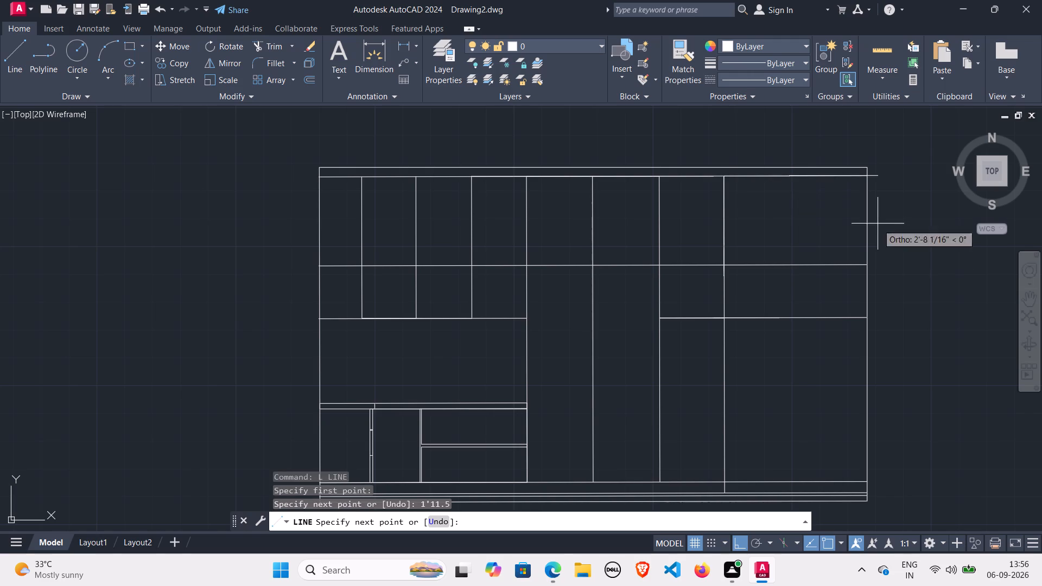
left_click(786, 265)
key("space")
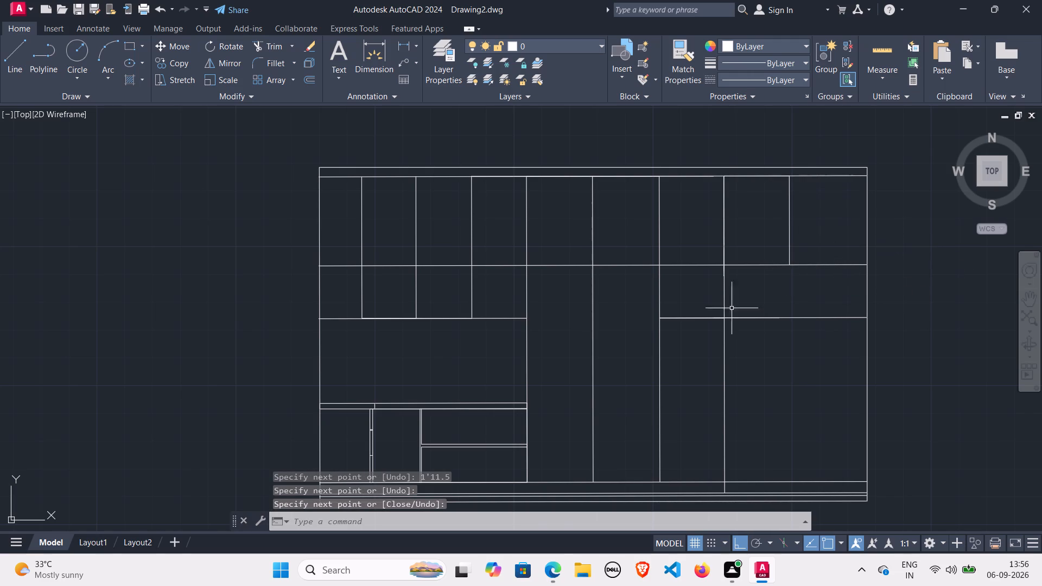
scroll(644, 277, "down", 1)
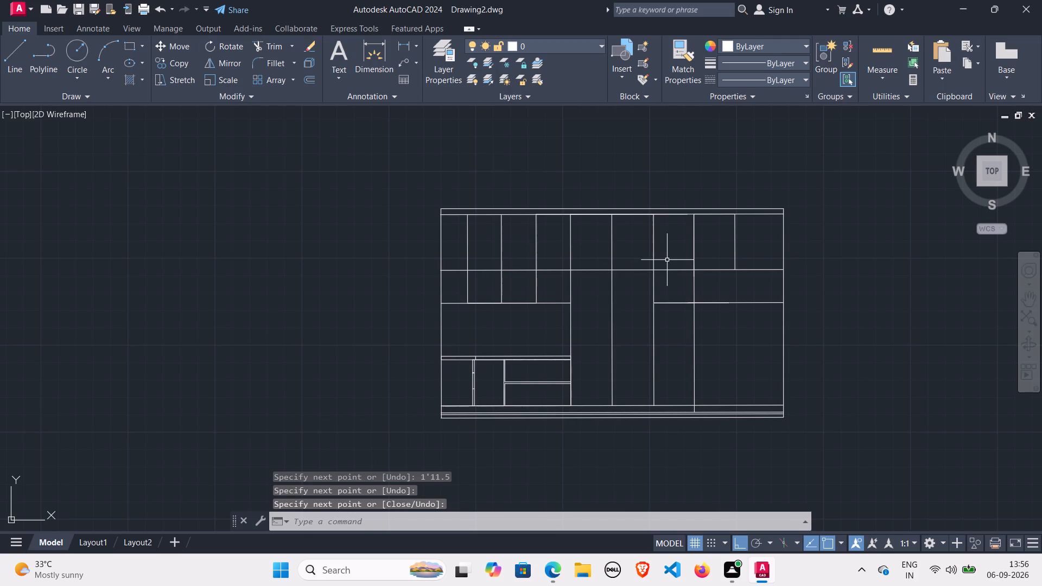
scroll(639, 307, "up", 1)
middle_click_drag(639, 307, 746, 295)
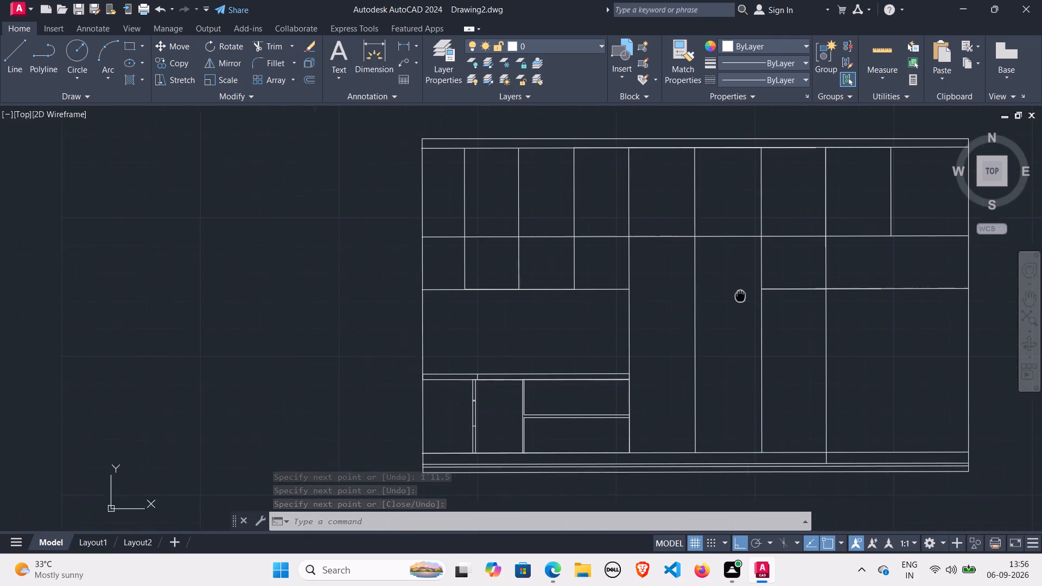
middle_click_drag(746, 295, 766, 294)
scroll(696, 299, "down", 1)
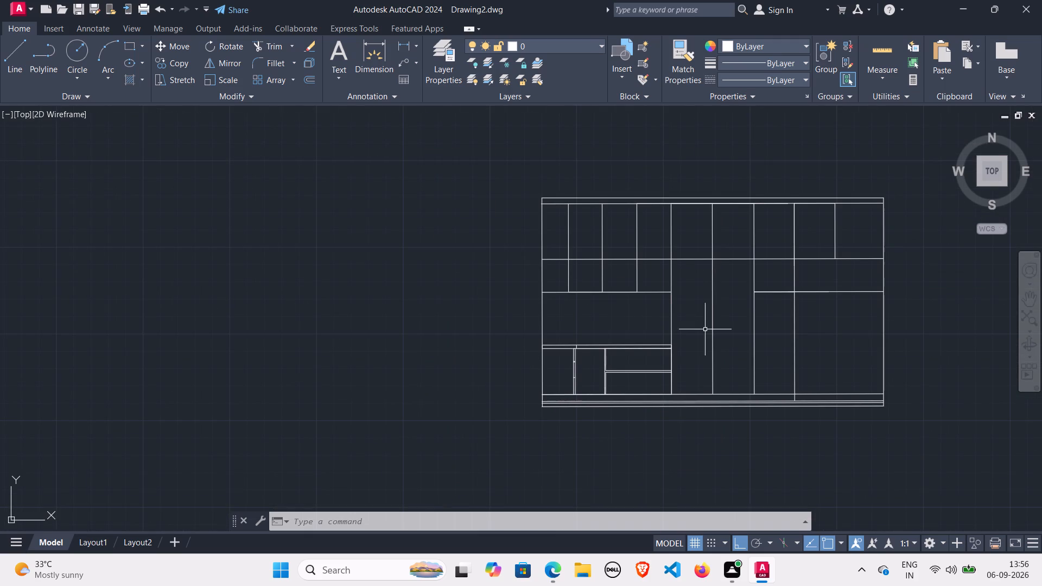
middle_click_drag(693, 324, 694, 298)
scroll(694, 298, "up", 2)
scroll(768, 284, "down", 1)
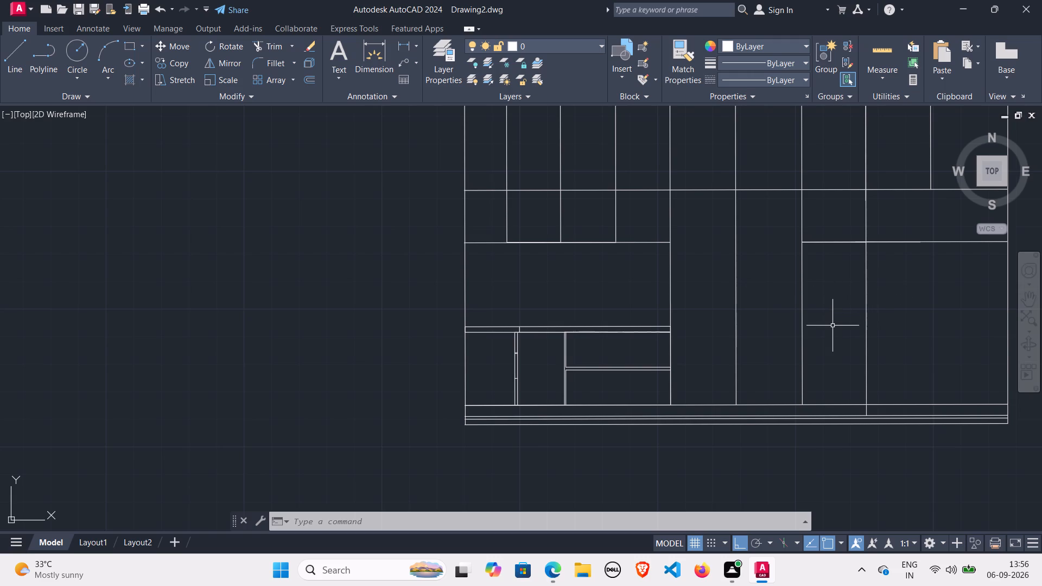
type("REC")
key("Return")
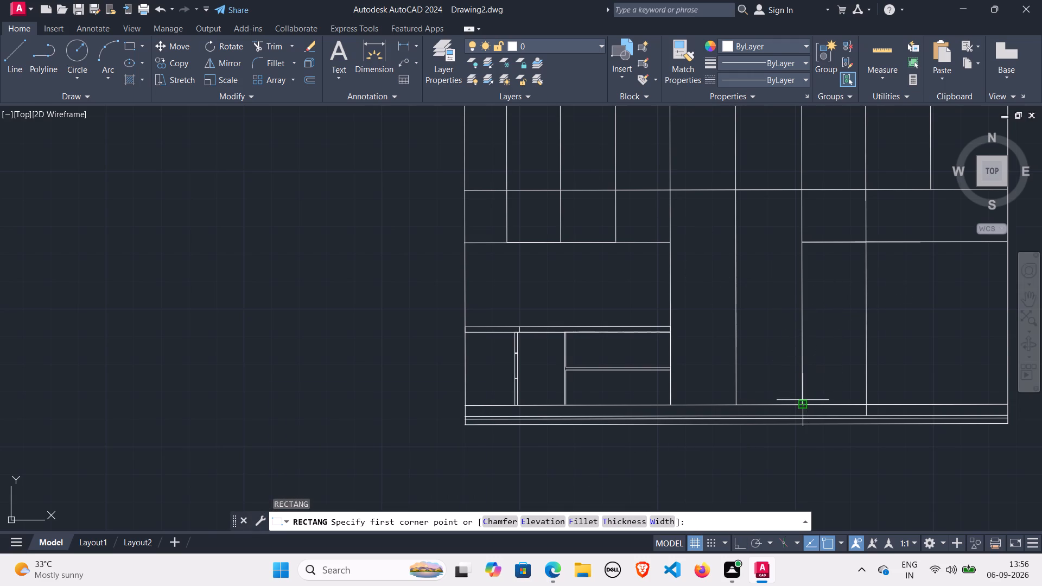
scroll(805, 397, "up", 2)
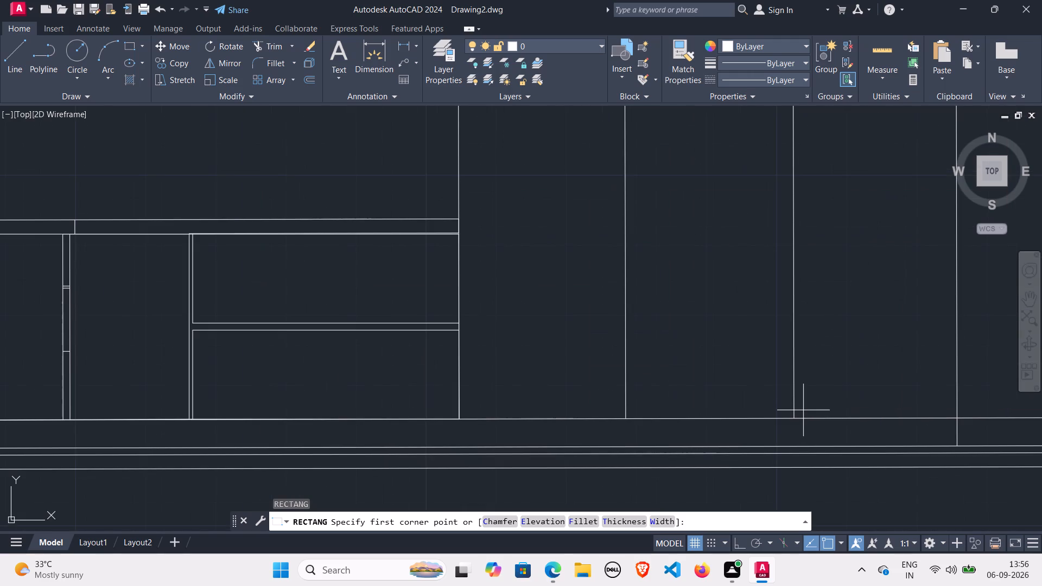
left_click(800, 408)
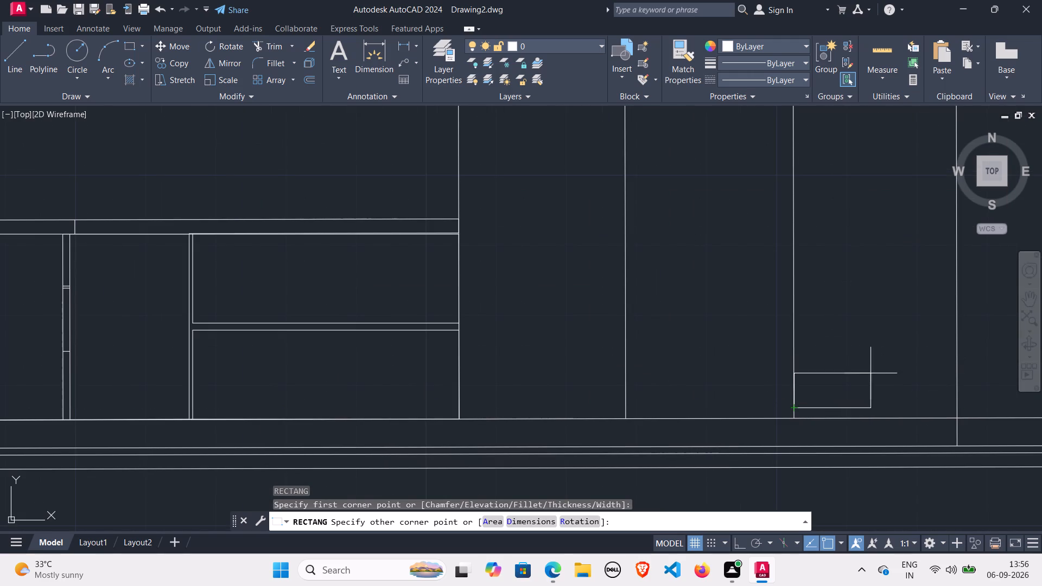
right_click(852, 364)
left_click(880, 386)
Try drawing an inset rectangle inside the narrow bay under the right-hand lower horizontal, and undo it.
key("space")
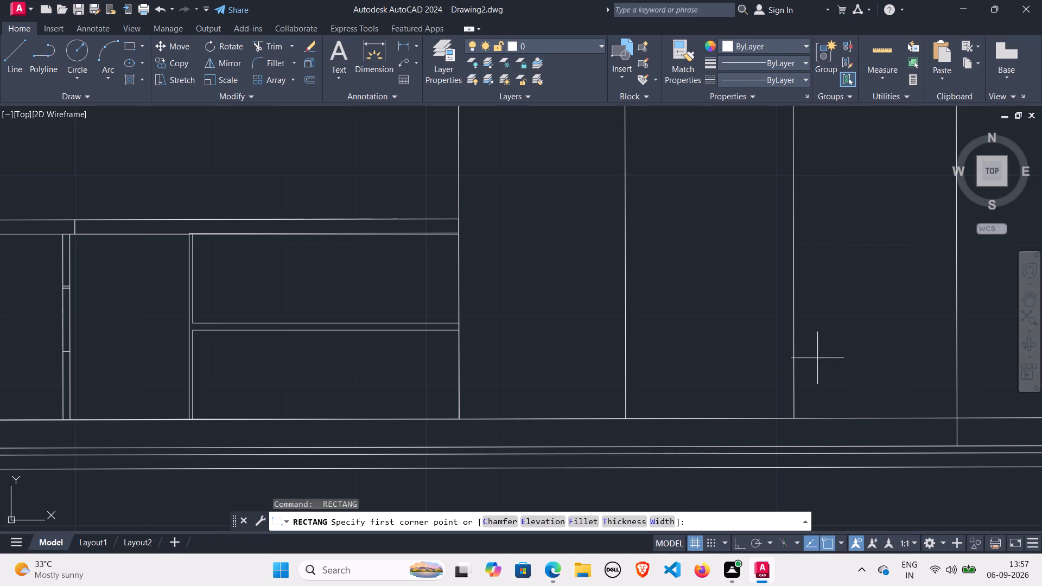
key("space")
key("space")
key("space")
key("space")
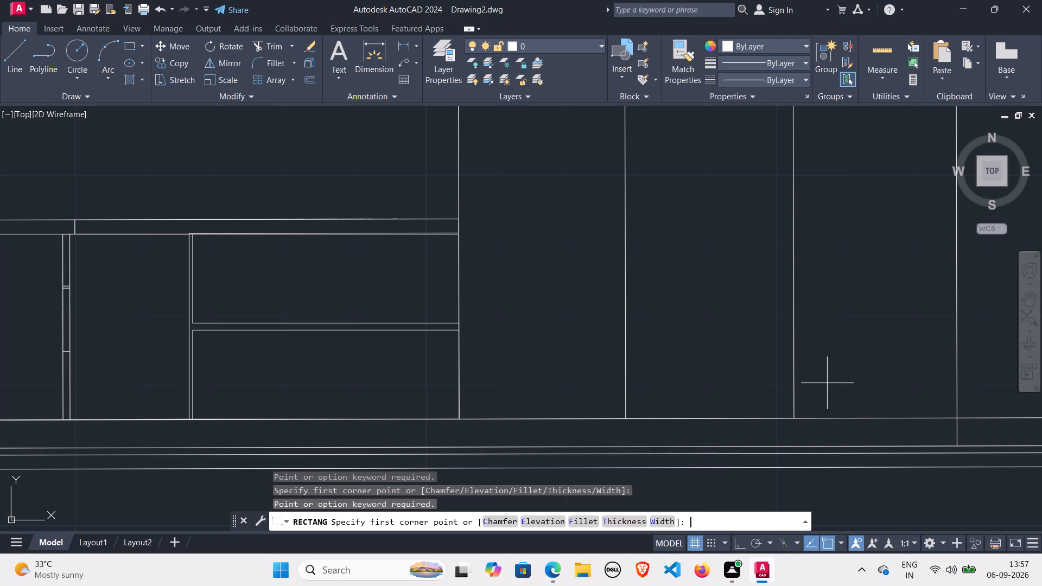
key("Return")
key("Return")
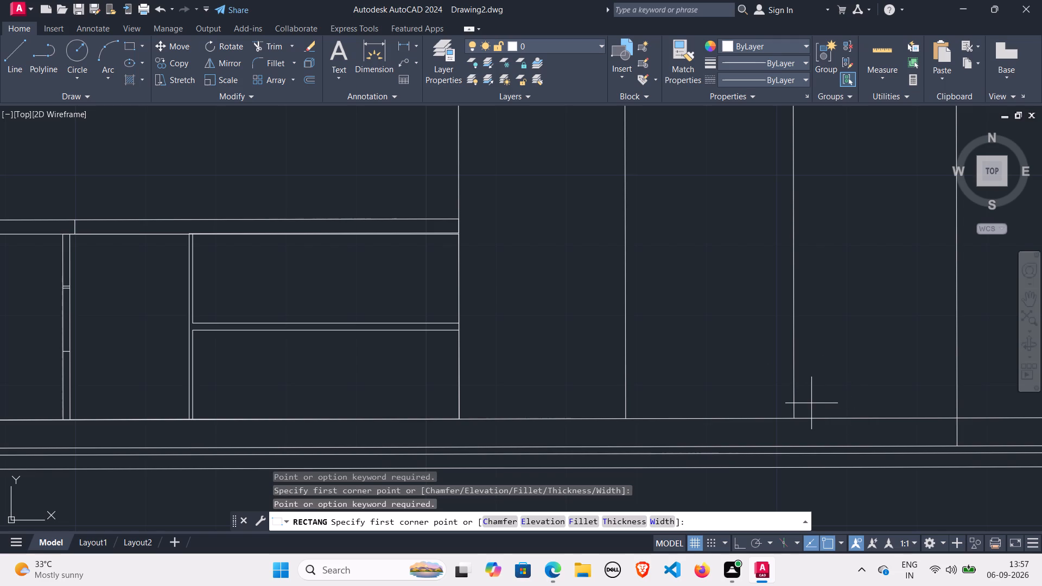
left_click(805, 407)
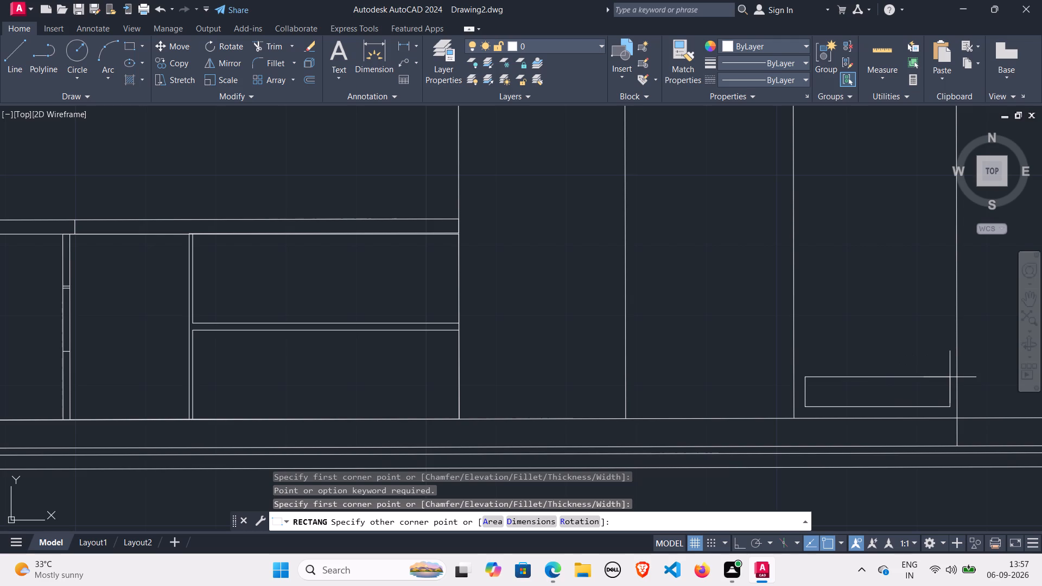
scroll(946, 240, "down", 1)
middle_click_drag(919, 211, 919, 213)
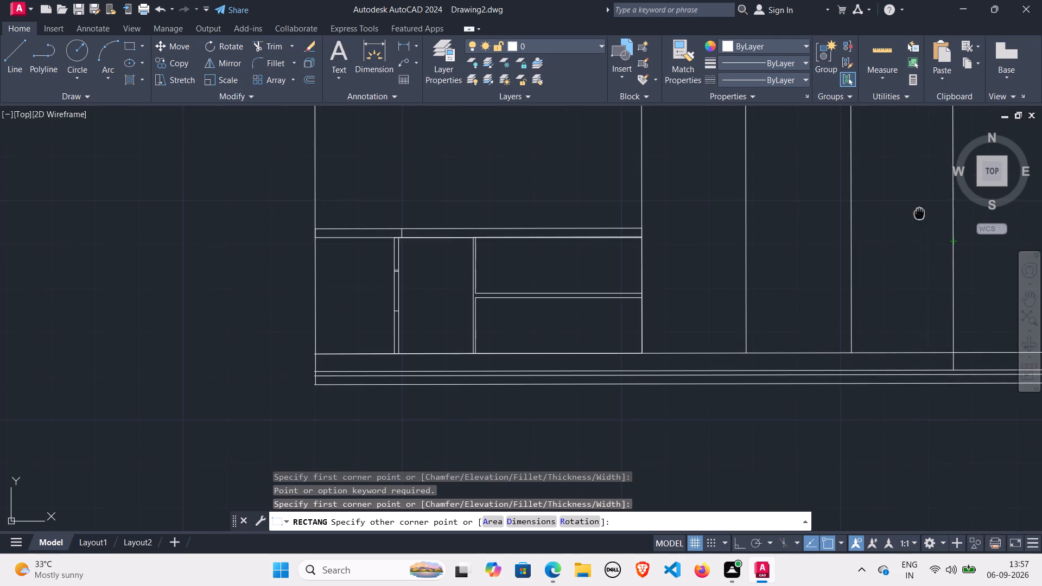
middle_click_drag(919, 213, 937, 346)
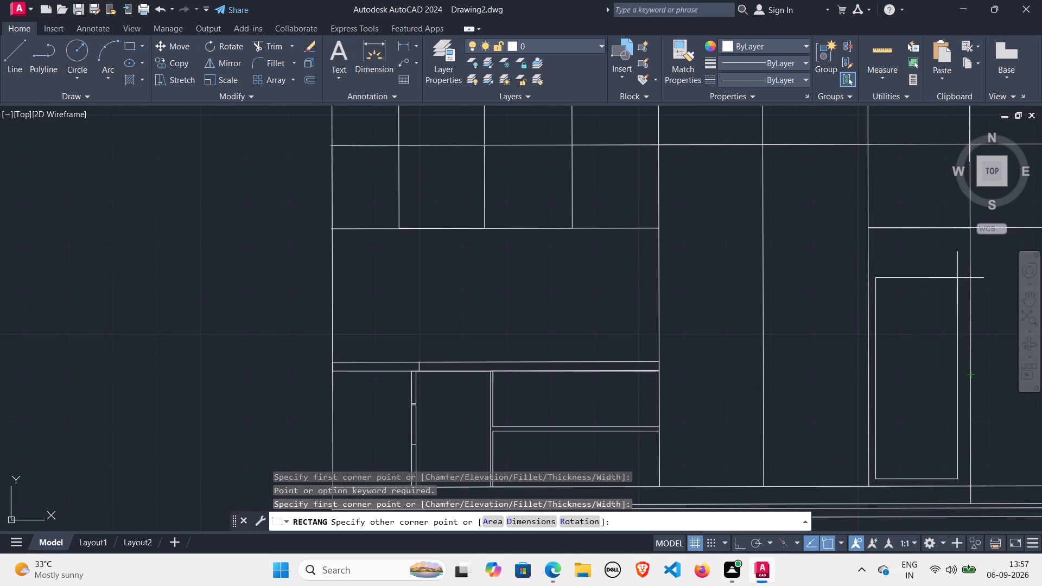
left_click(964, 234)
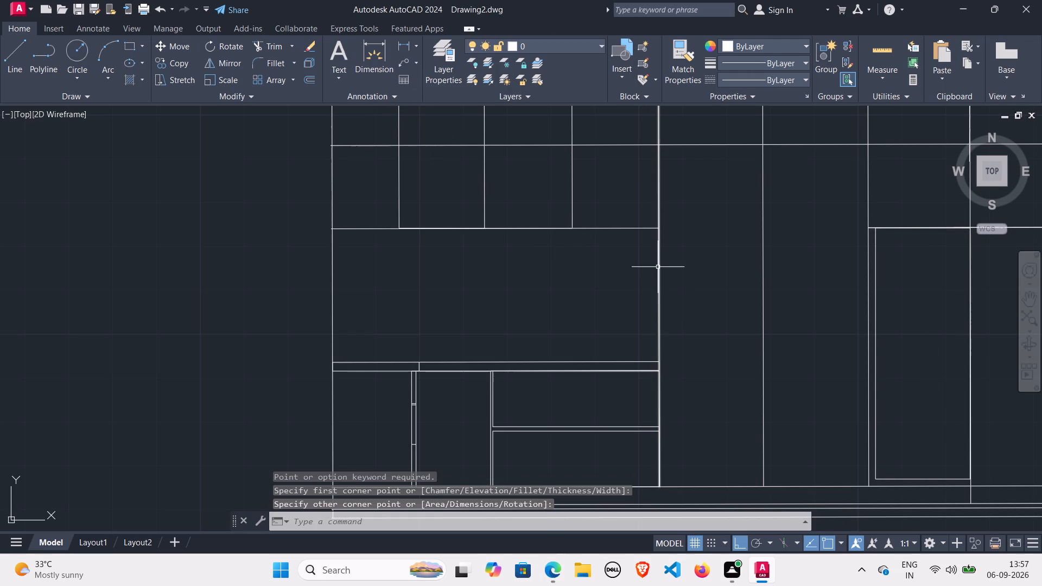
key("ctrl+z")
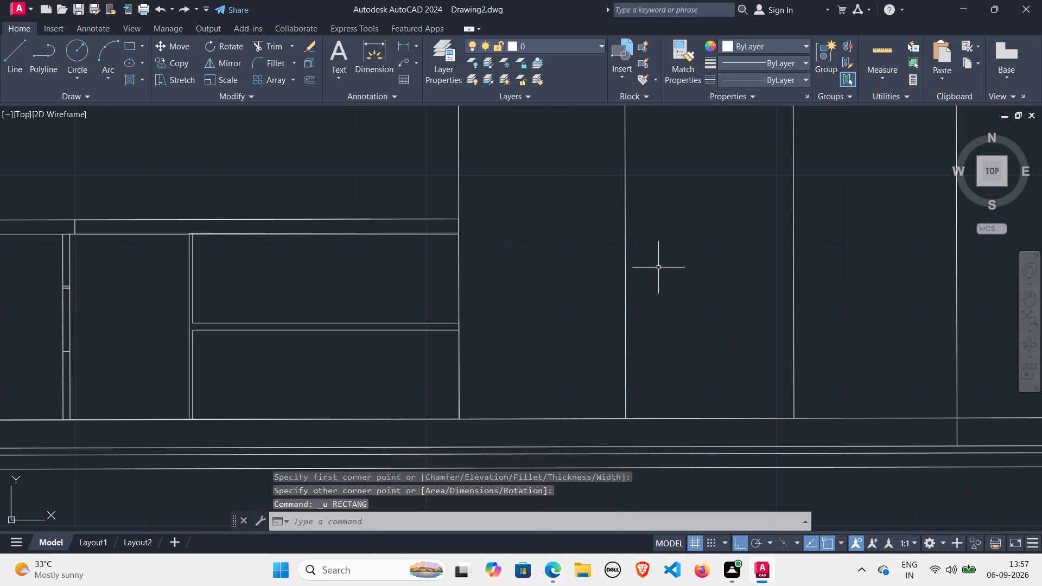
Draw a closed inset frame of lines, about 1'8" wide and 4'6" high, inside the narrow bay below the right-hand lower horizontal.
scroll(746, 288, "down", 2)
middle_click_drag(759, 237, 689, 358)
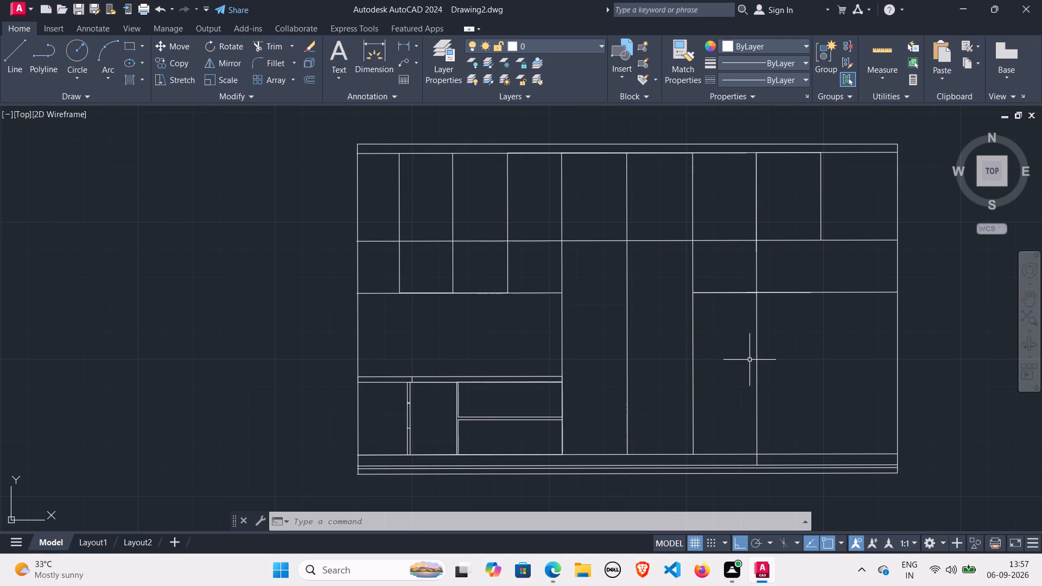
key("r")
key("BackSpace")
key("l")
key("Return")
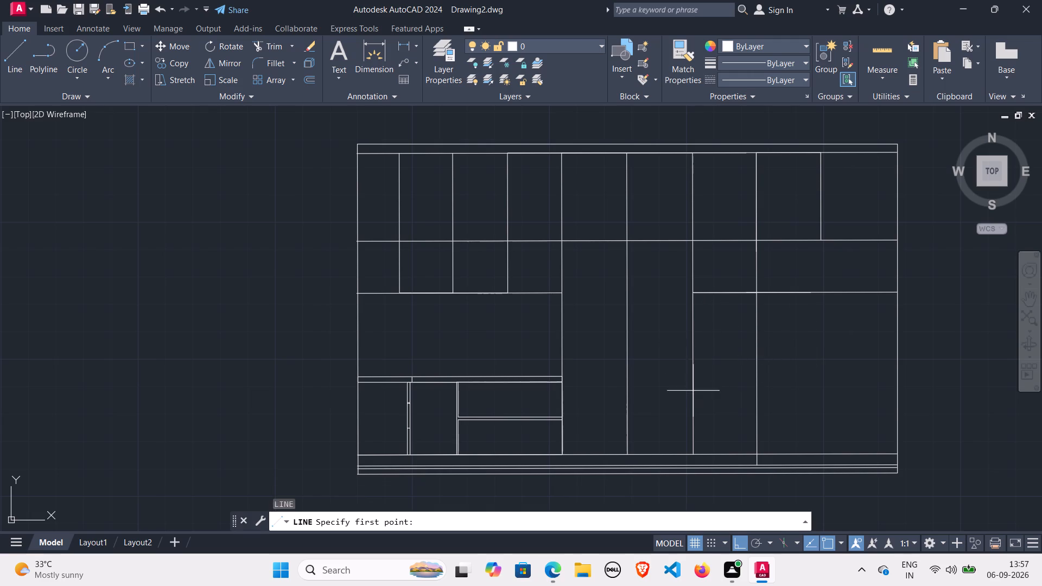
scroll(714, 438, "up", 1)
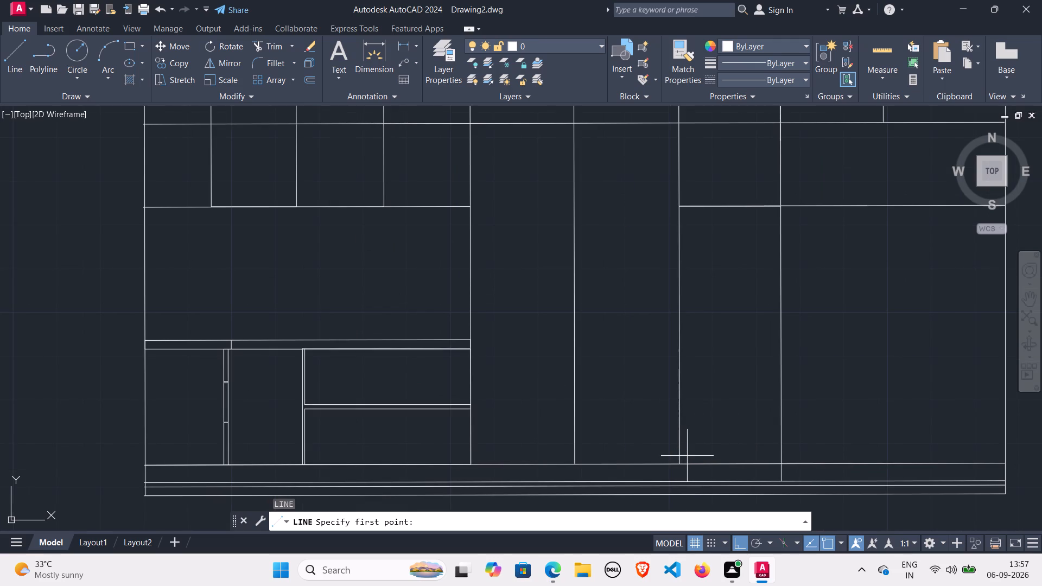
left_click(687, 456)
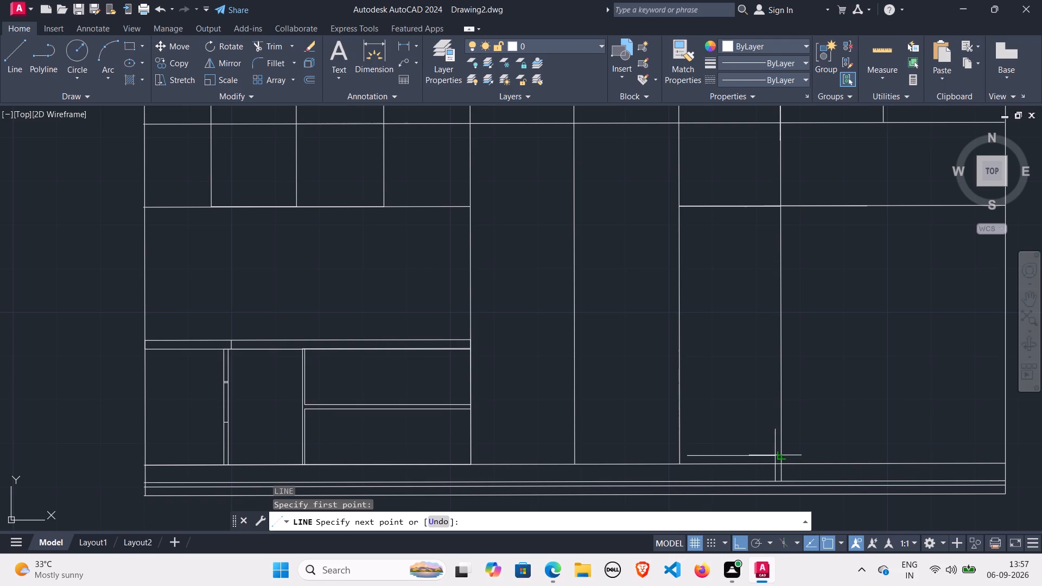
left_click_drag(775, 455, 771, 449)
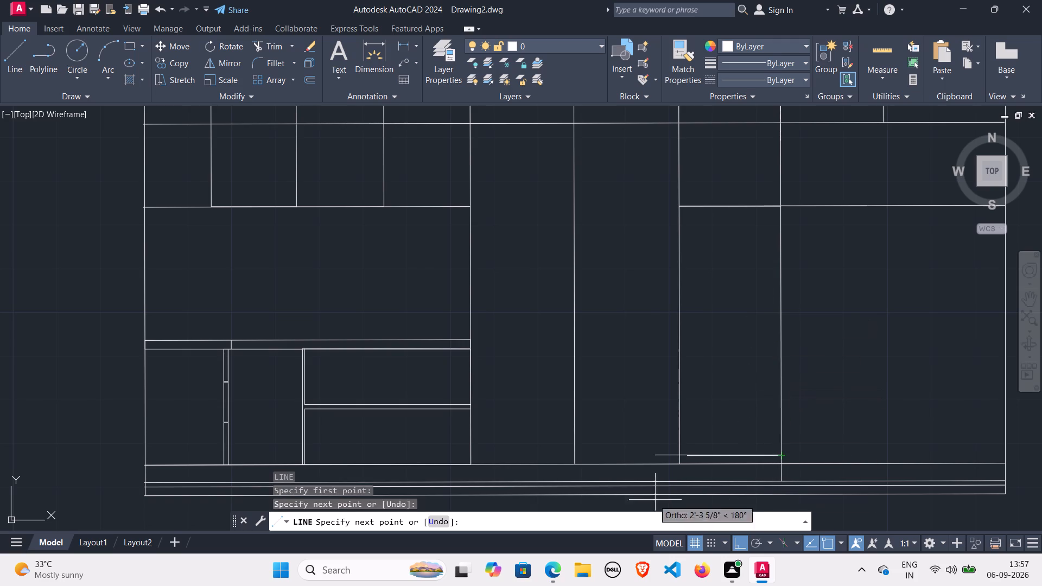
left_click(444, 521)
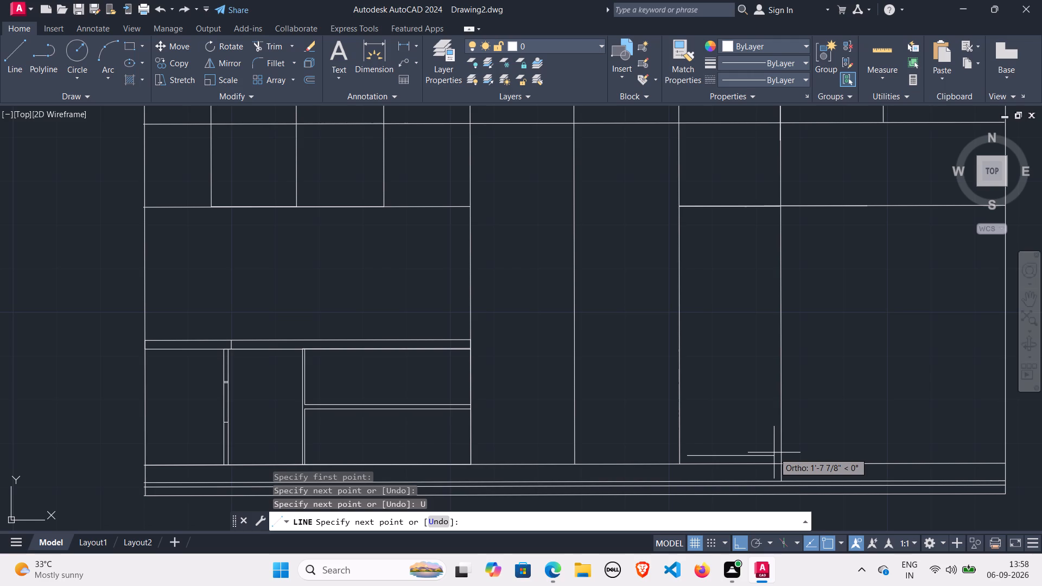
left_click(774, 453)
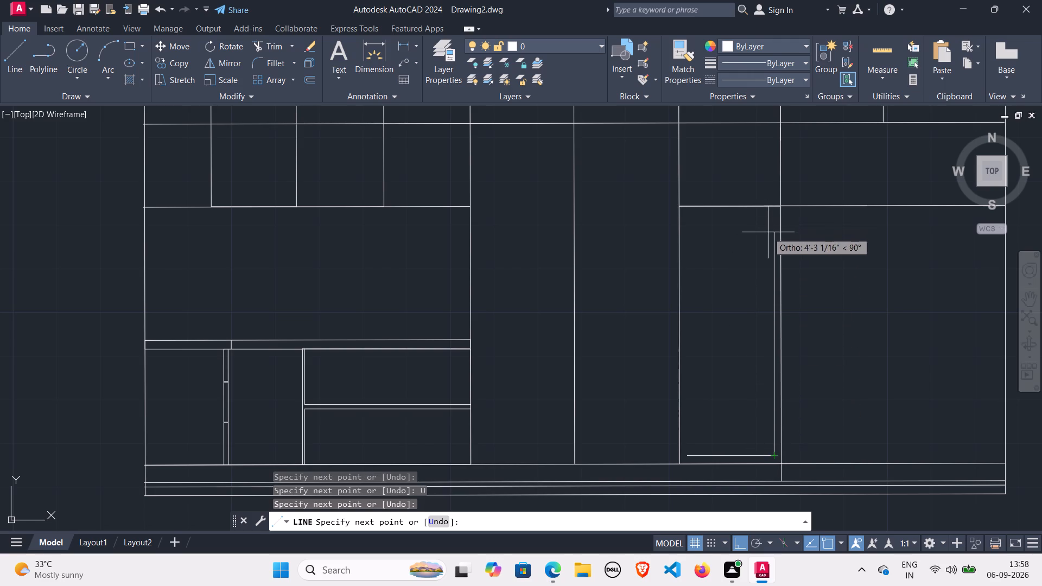
left_click(774, 218)
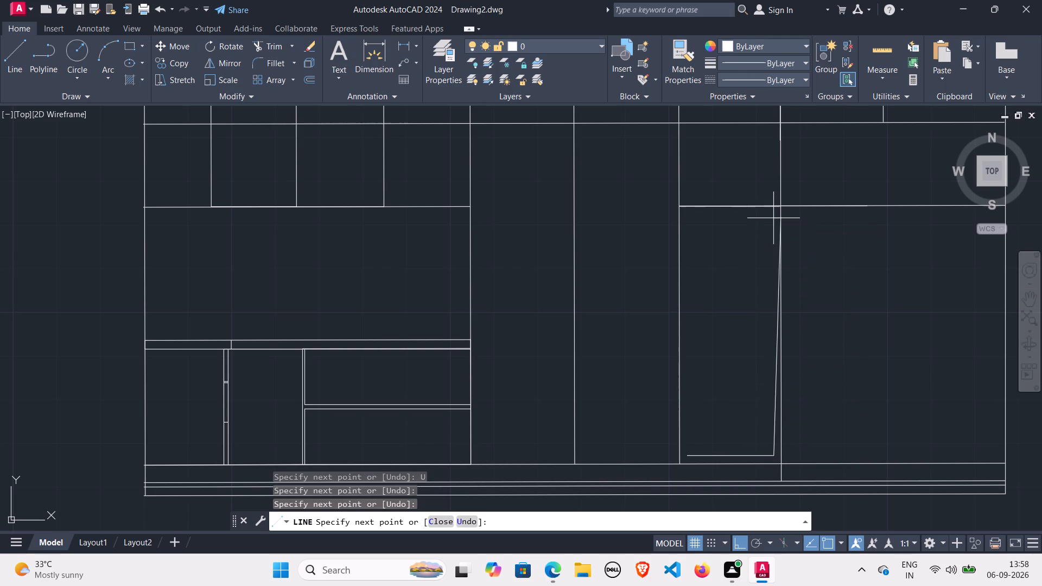
left_click(465, 517)
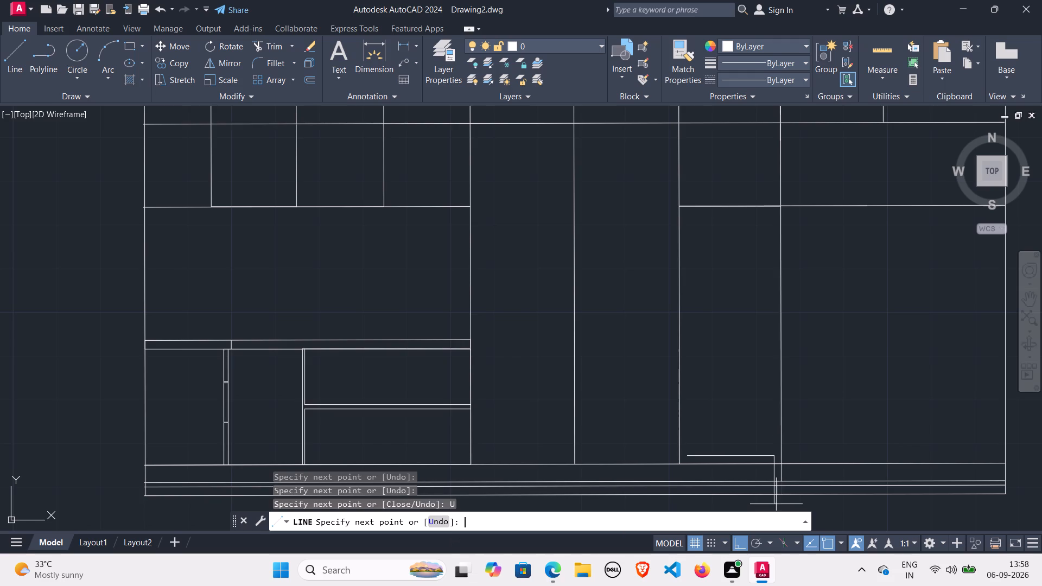
left_click(769, 215)
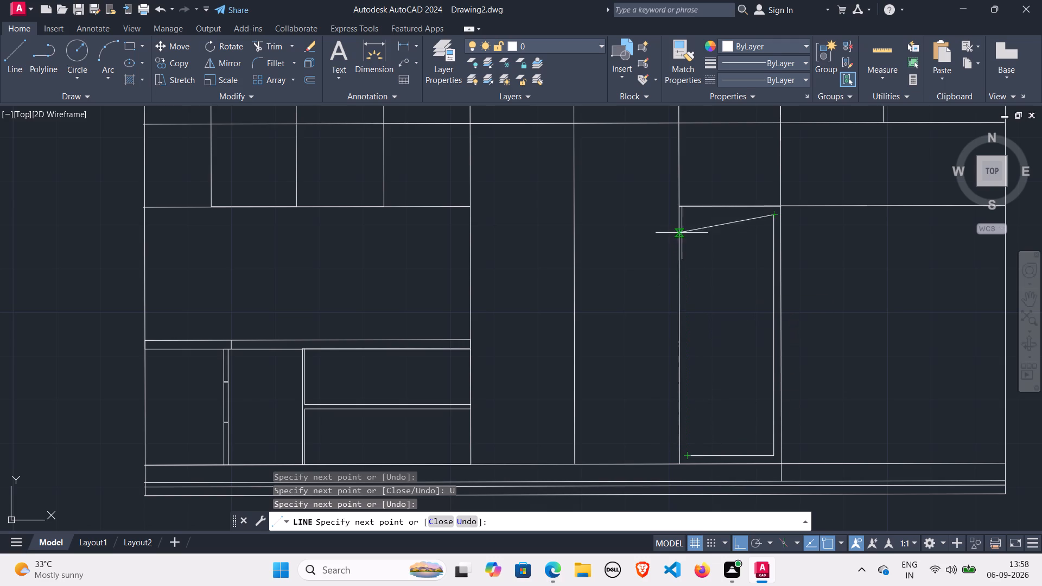
left_click(689, 215)
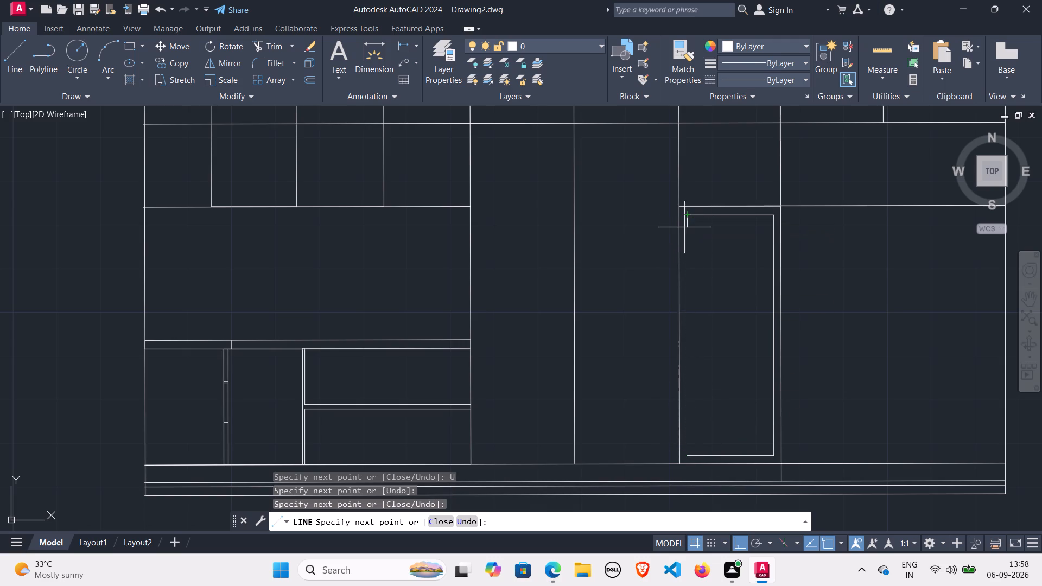
left_click(689, 454)
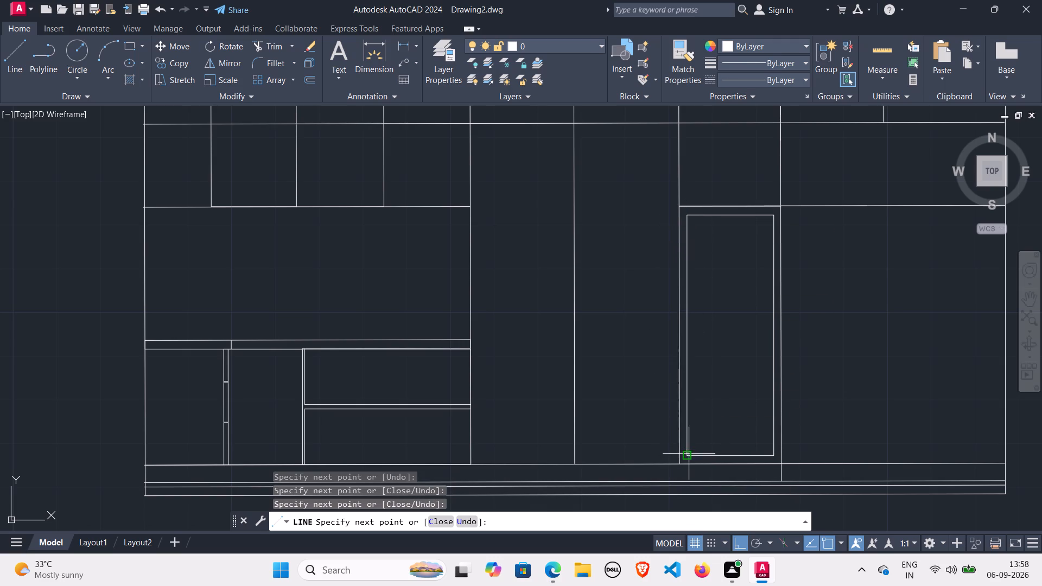
key("space")
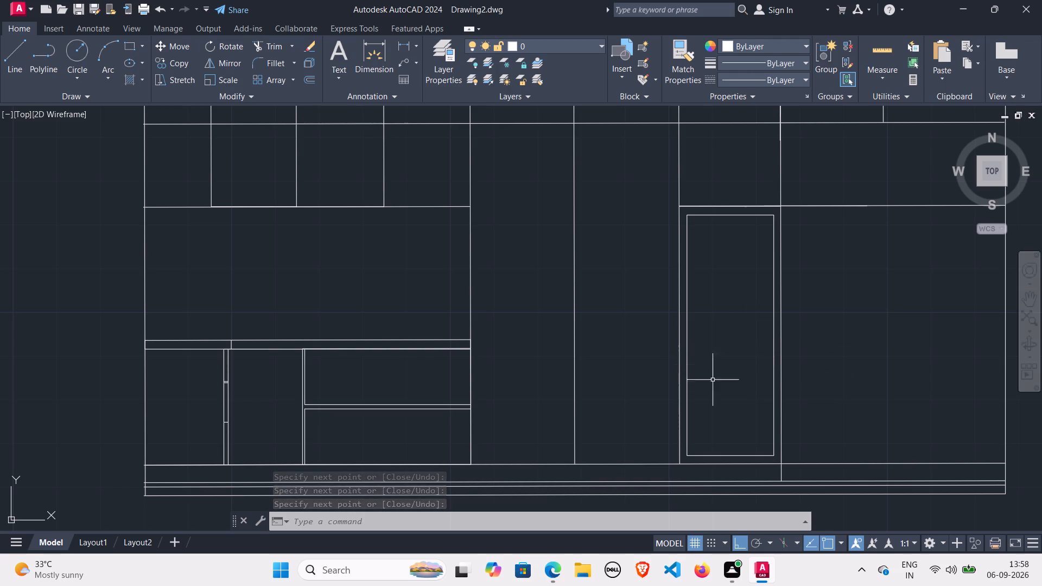
Draw a horizontal line across the inset frame at mid-height, from its left side to its right side.
key("space")
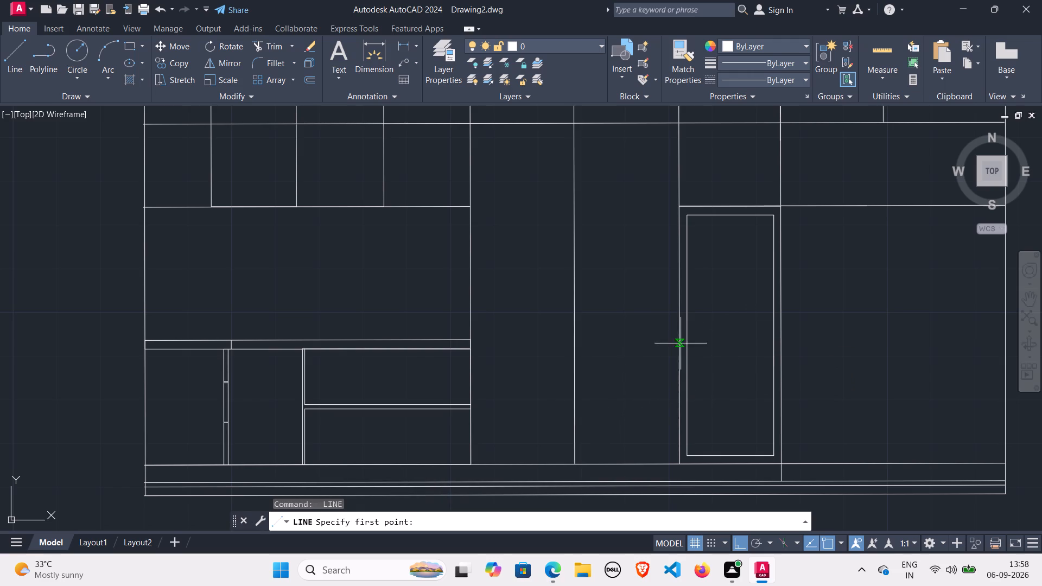
left_click(687, 335)
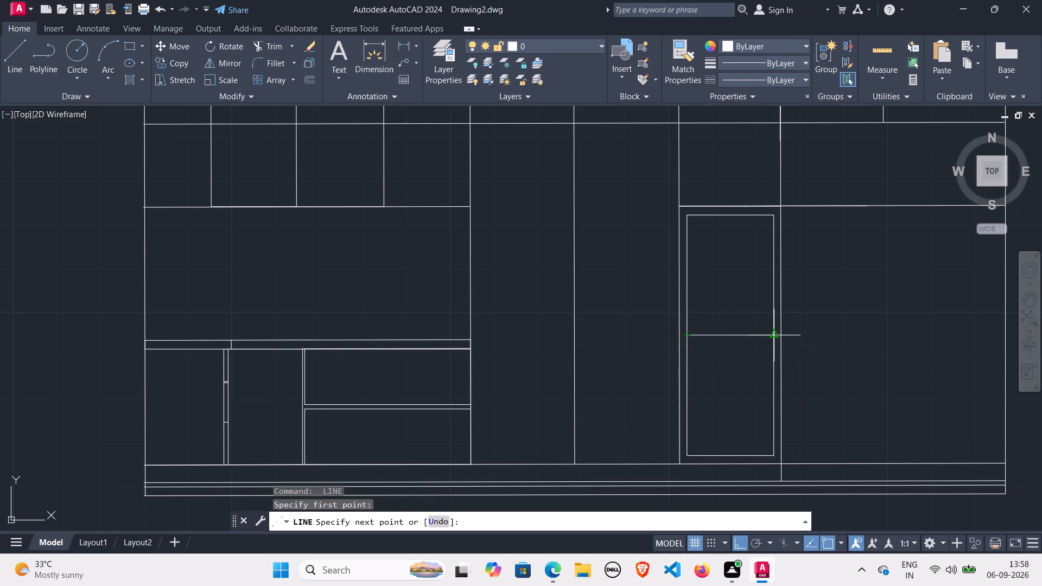
left_click(776, 333)
key("space")
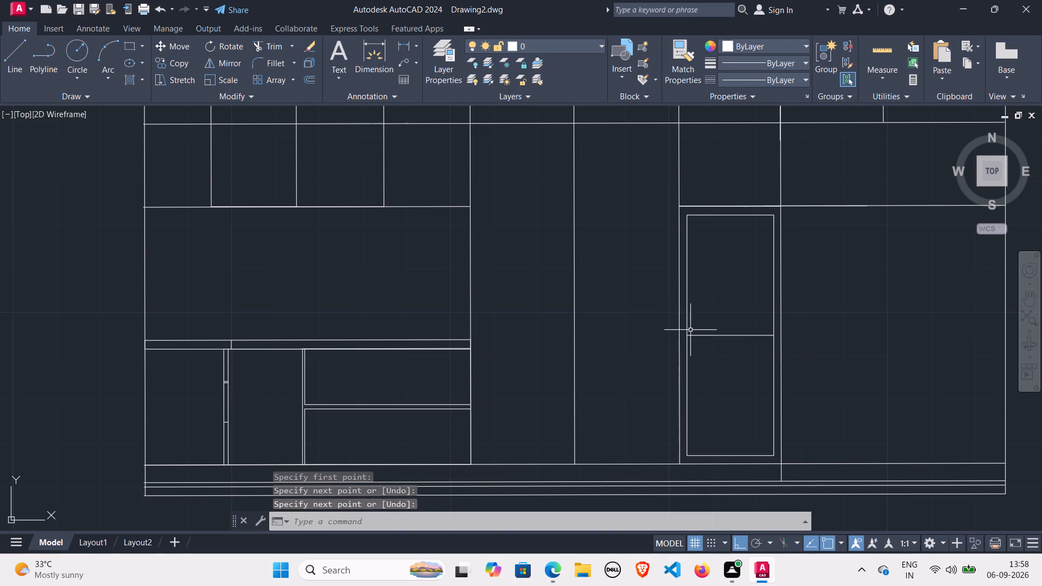
Offset the frame's mid-height line 0.5" upward and 0.5" downward.
left_click(310, 75)
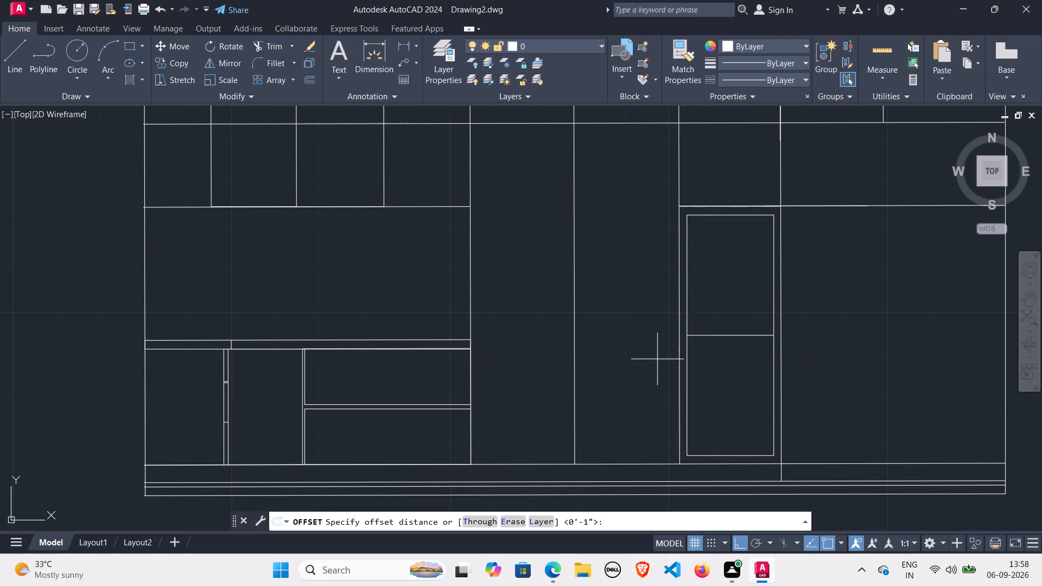
key("space")
key("space")
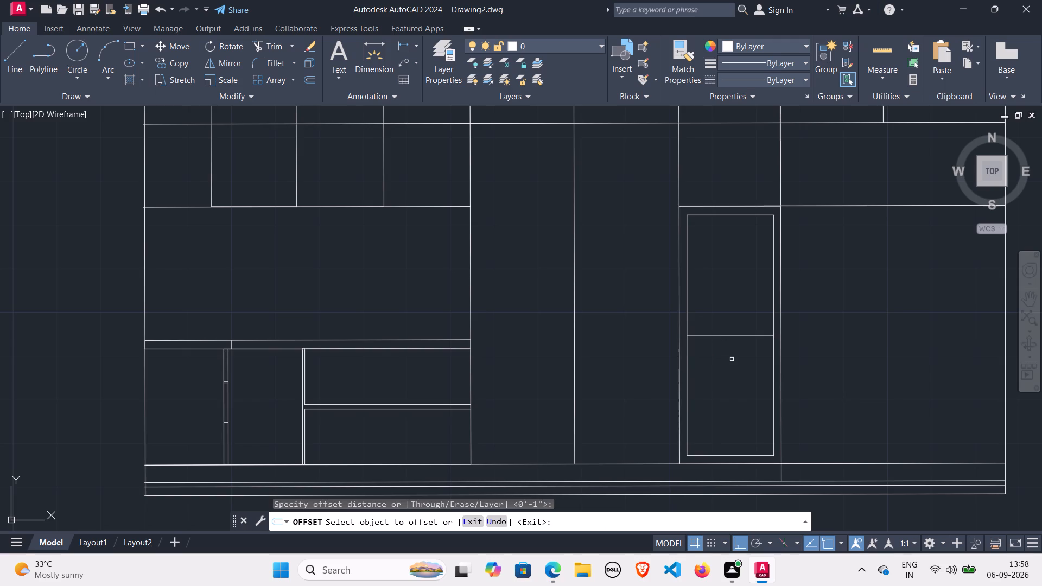
key("space")
type("0.5")
key("Return")
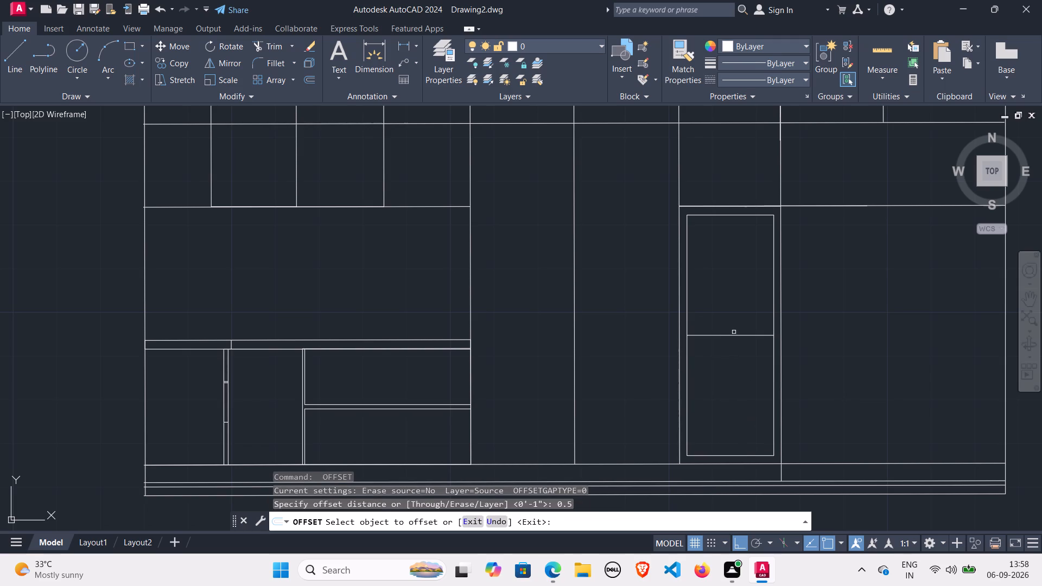
left_click(733, 336)
left_click(732, 325)
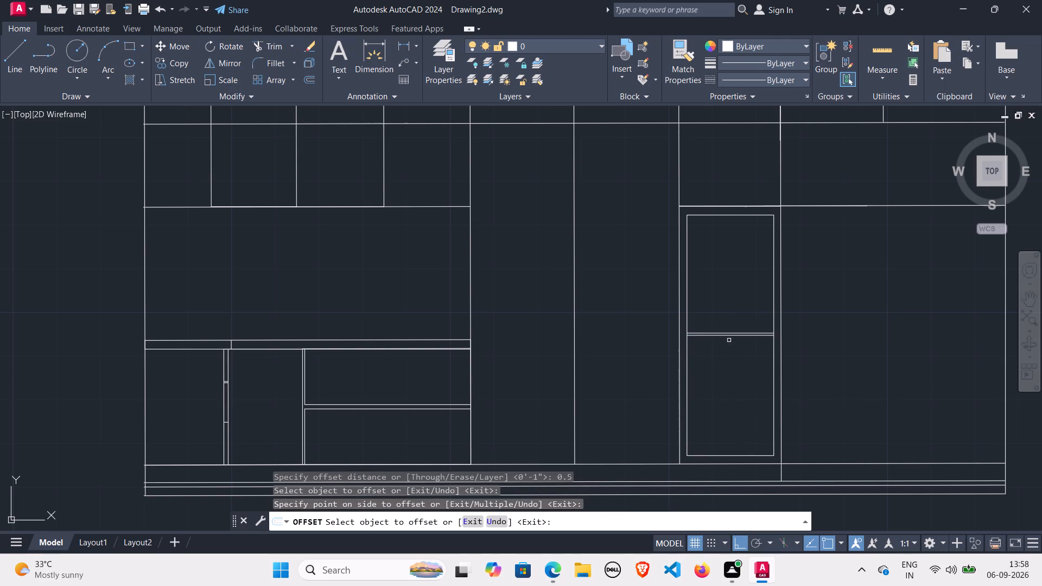
left_click(731, 335)
left_click(727, 358)
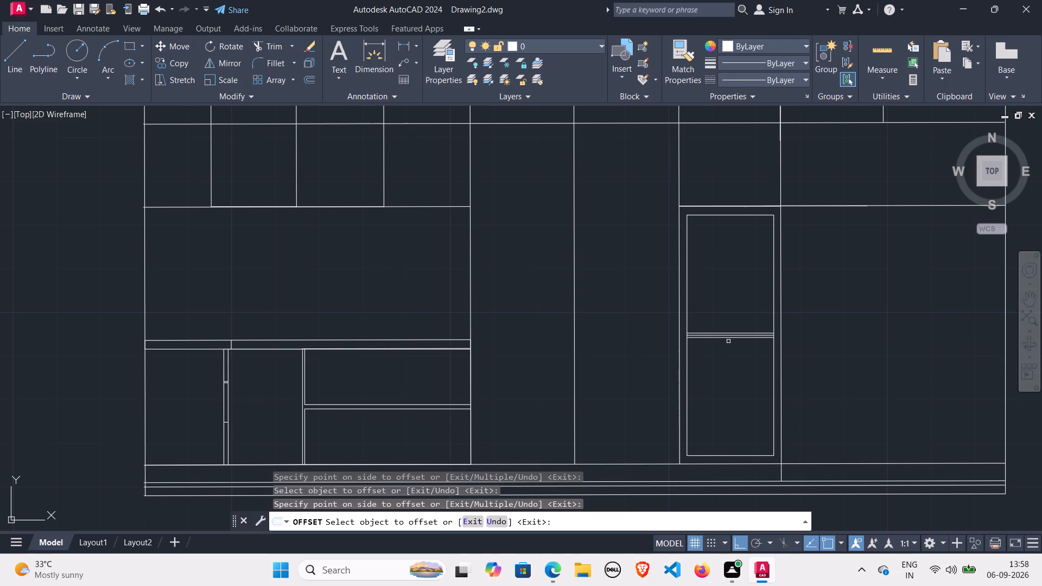
Trim away the original mid-height line between the two offset lines in the inset frame.
left_click(284, 48)
scroll(673, 219, "up", 2)
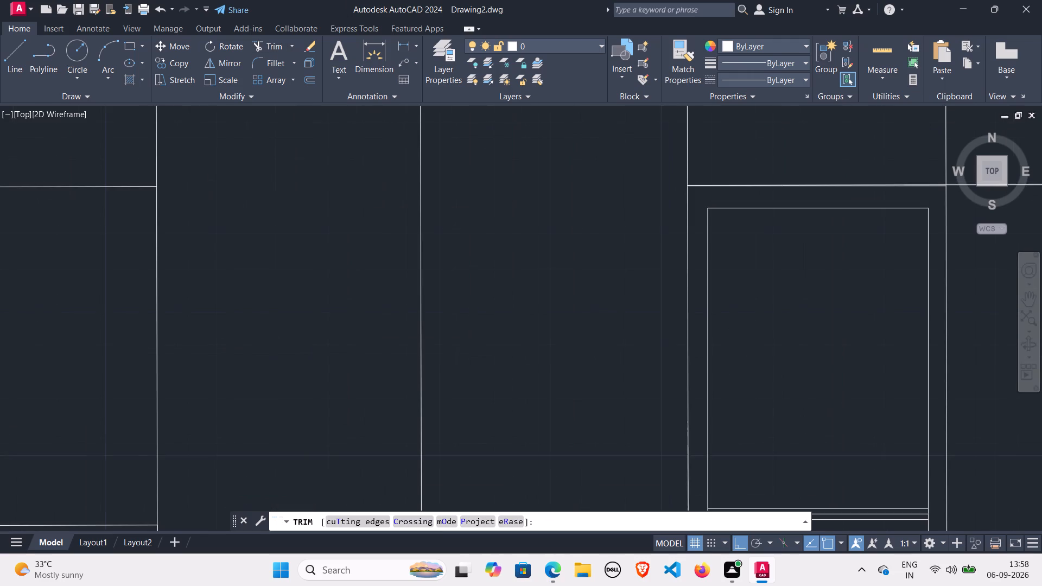
scroll(855, 446, "down", 1)
scroll(859, 430, "up", 1)
middle_click_drag(859, 430, 812, 302)
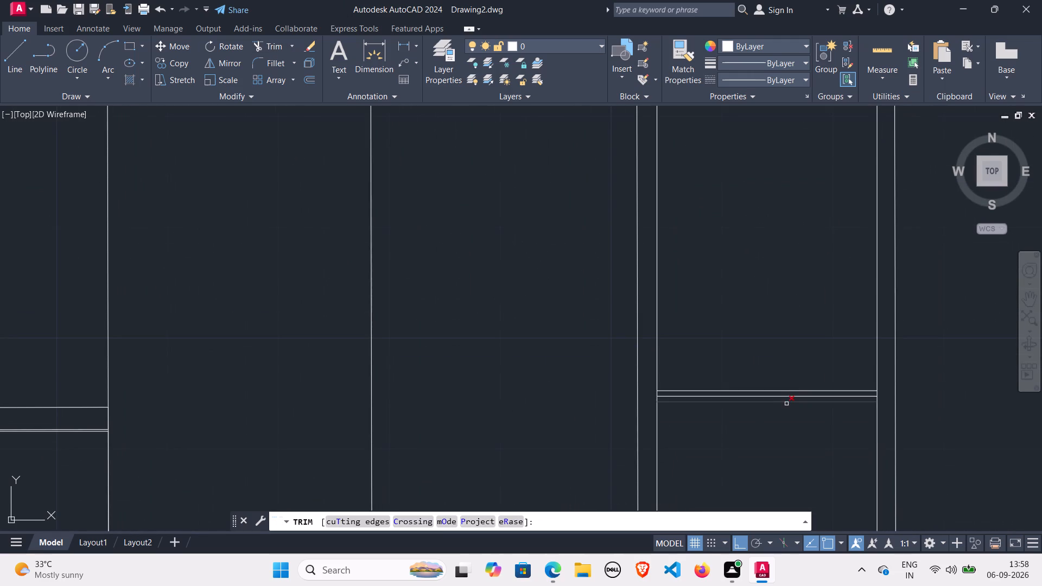
left_click(796, 397)
scroll(746, 268, "down", 1)
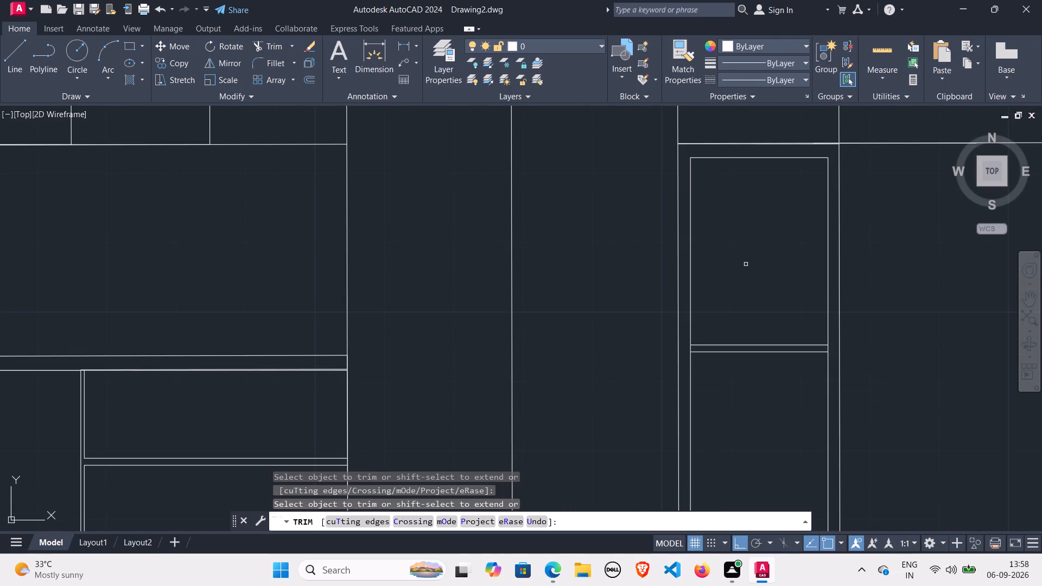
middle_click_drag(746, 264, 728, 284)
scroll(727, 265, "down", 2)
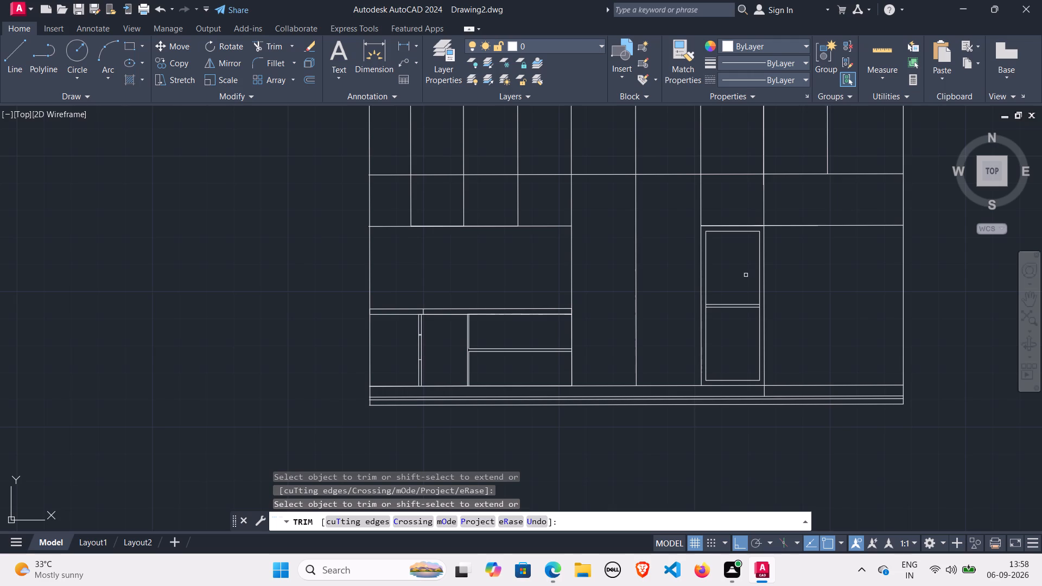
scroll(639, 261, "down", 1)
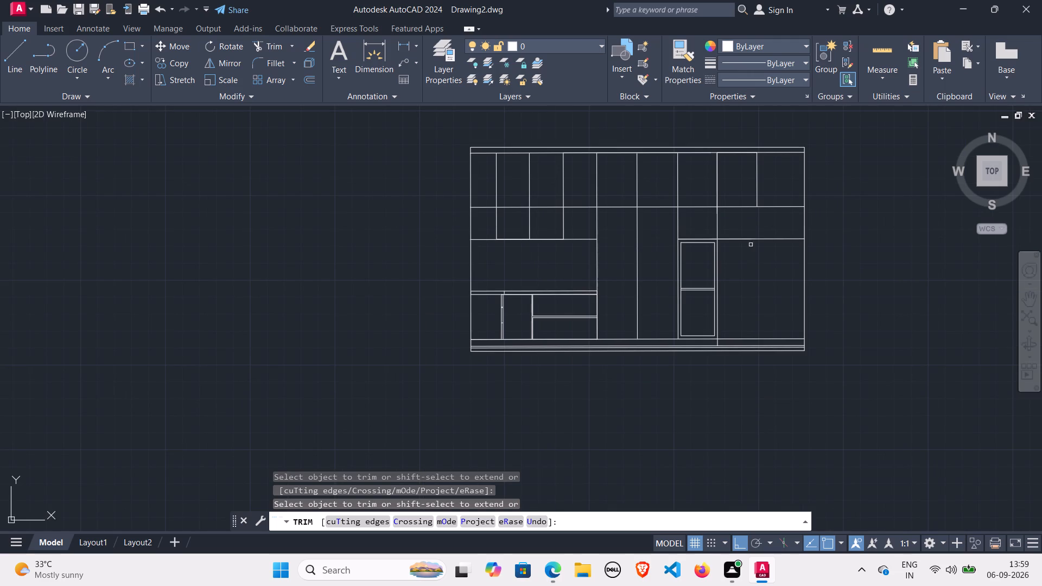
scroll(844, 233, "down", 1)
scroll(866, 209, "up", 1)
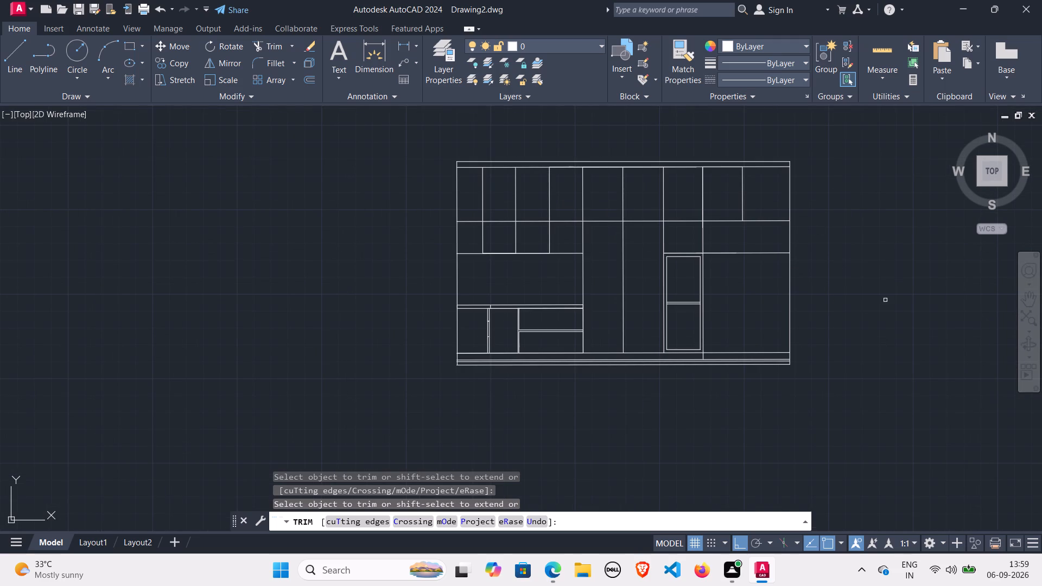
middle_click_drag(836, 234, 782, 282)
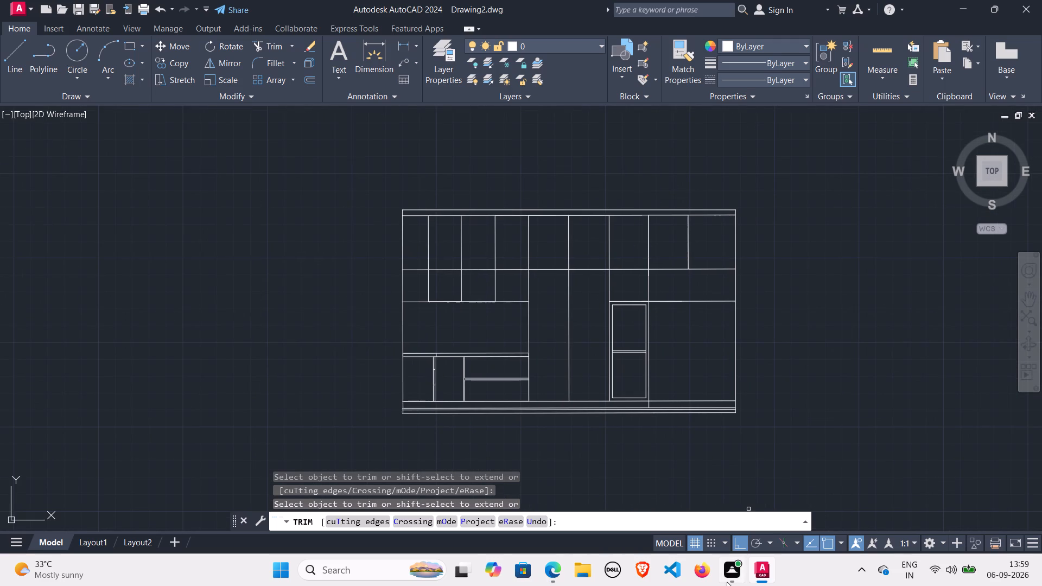
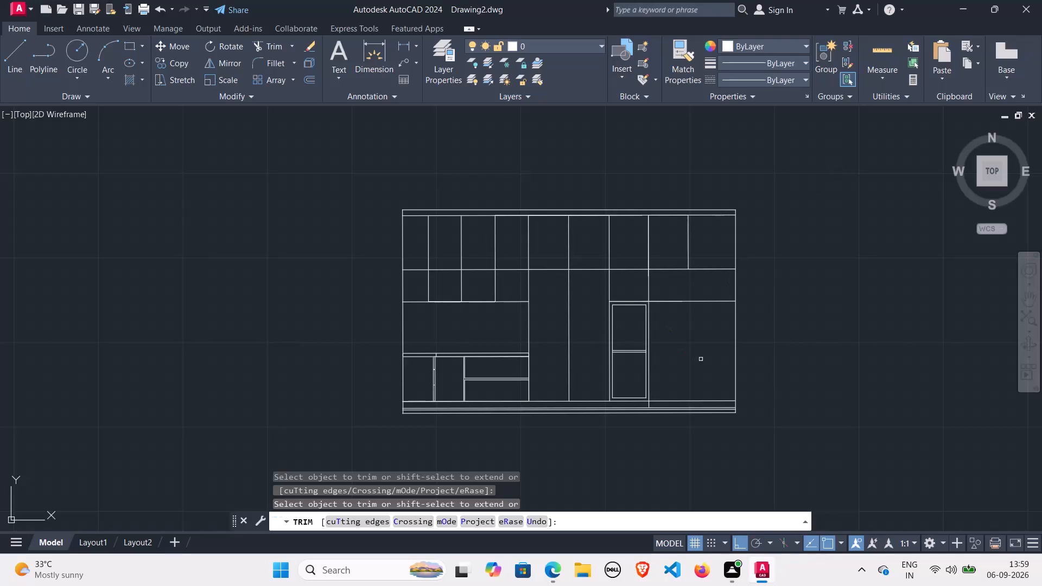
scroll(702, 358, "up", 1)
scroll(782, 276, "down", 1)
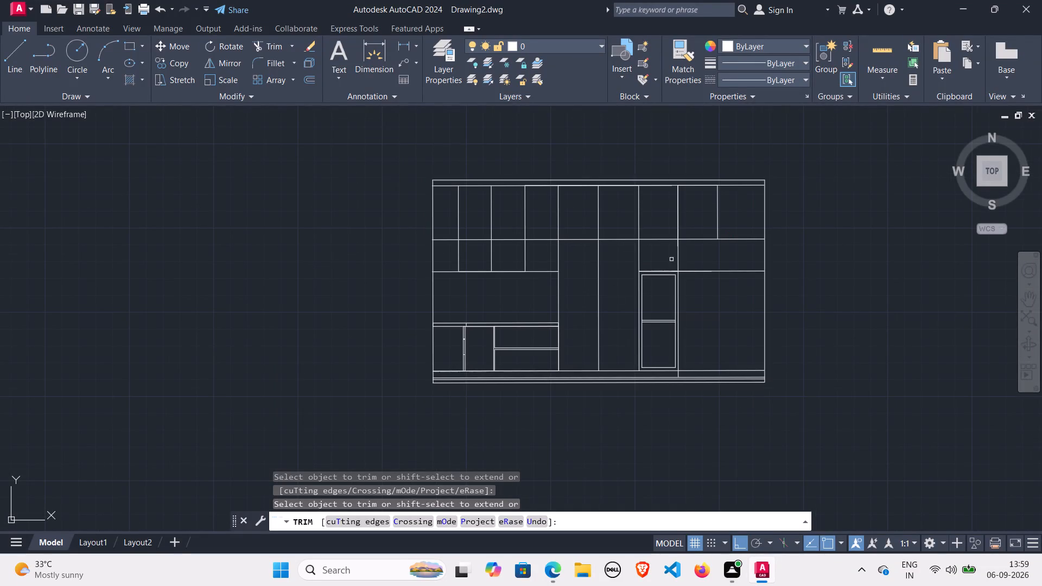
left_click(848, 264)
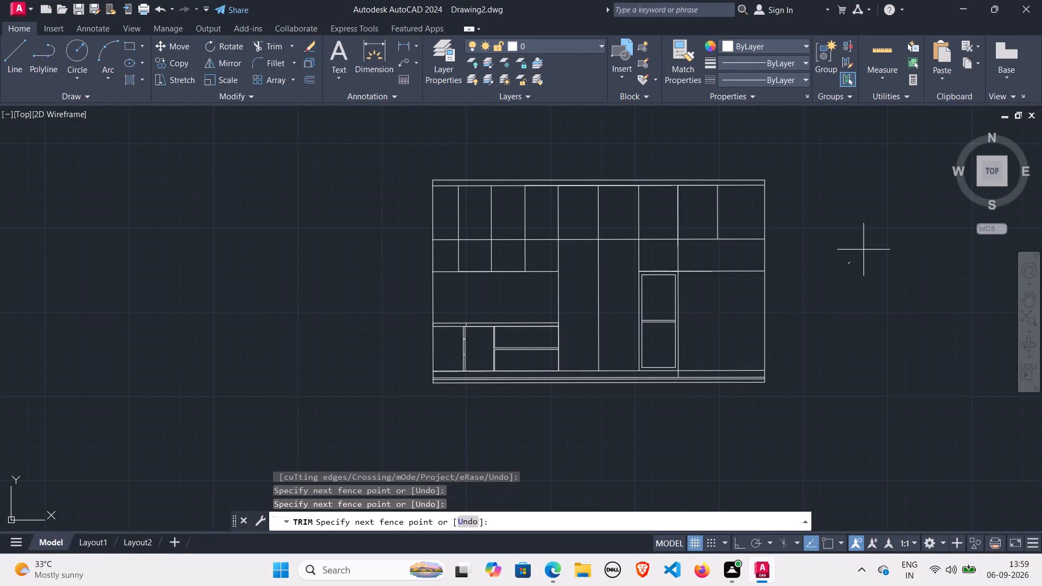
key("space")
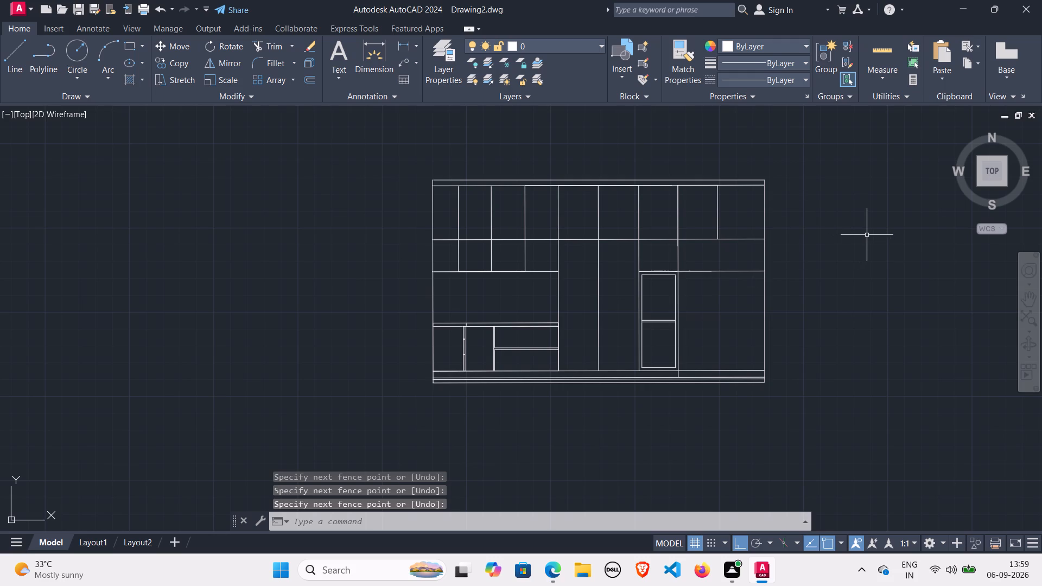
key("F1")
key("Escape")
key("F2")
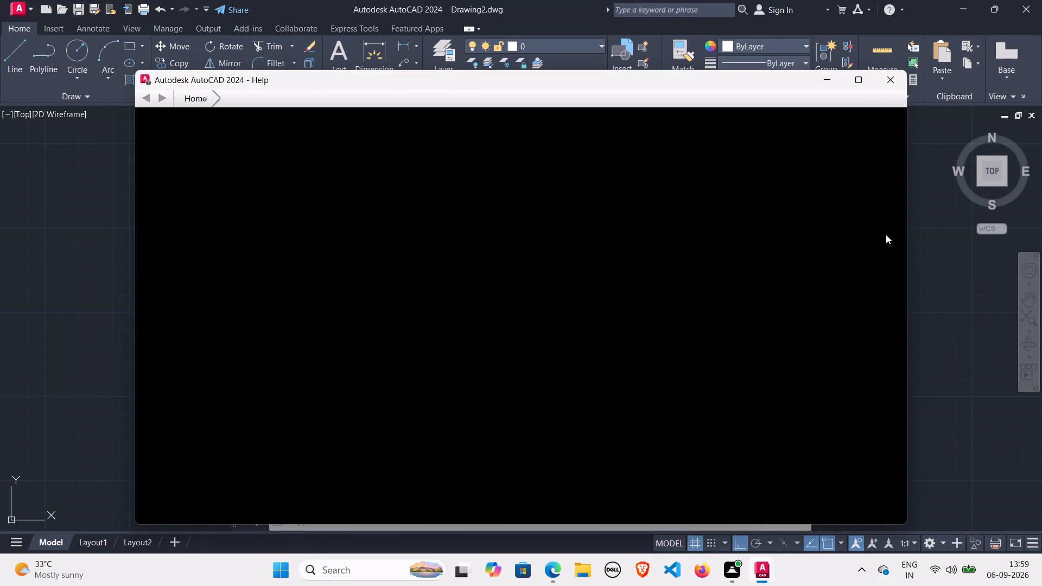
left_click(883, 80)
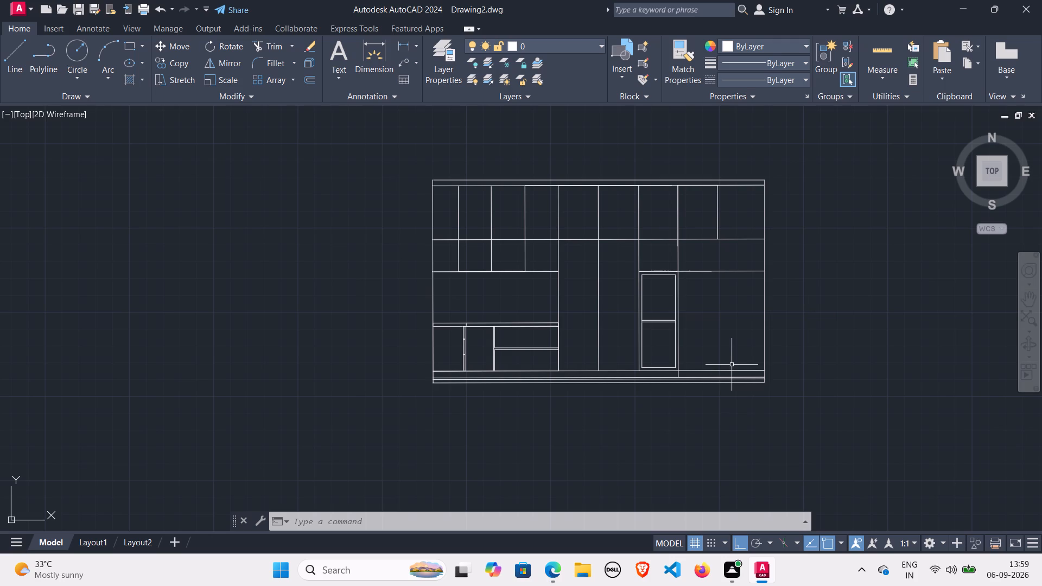
Browse the AutoCAD 2024 sample folders in DesignCenter.
key("ctrl+2")
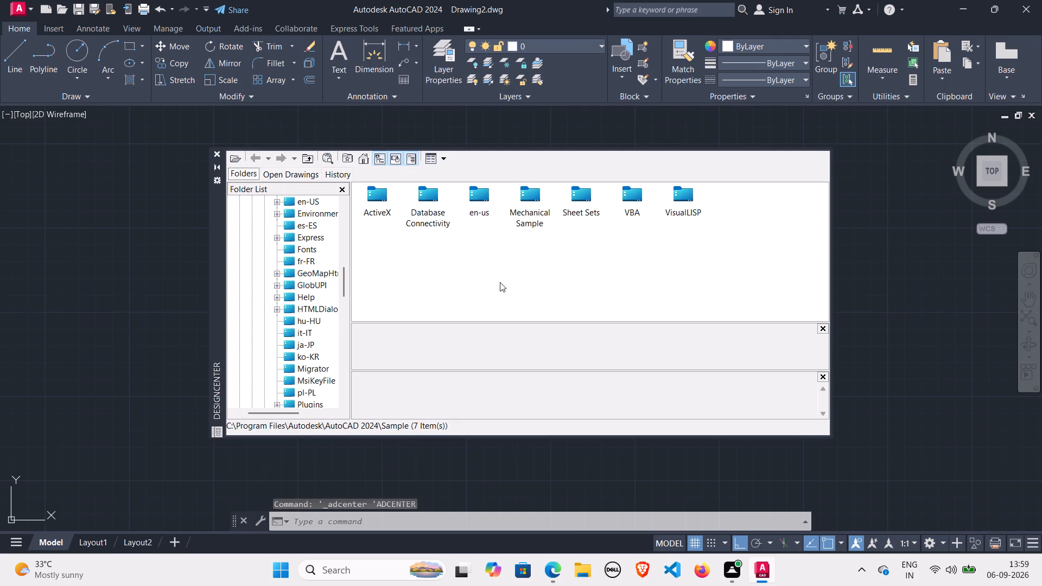
scroll(309, 334, "down", 2)
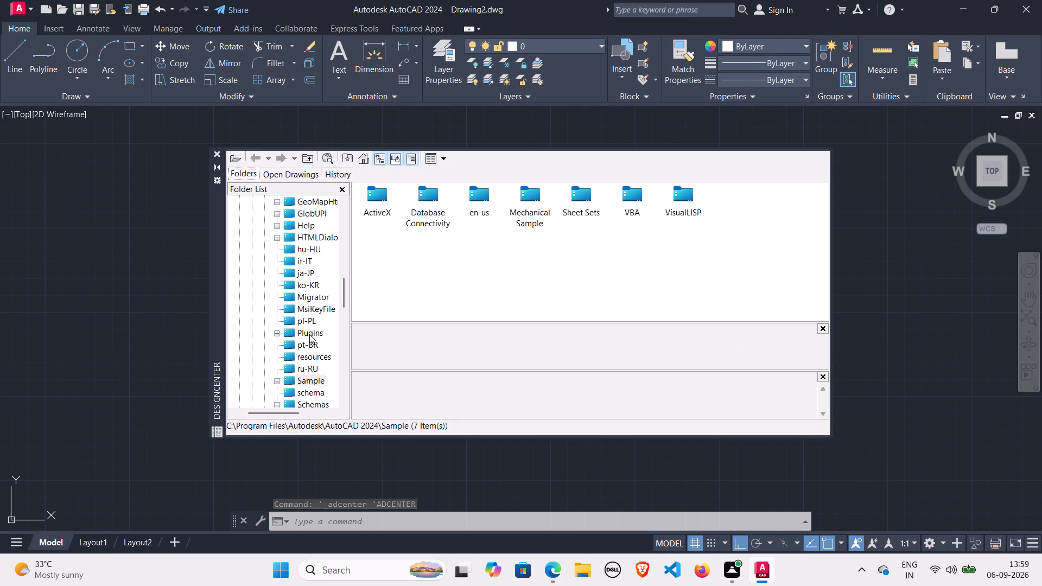
scroll(309, 334, "down", 1)
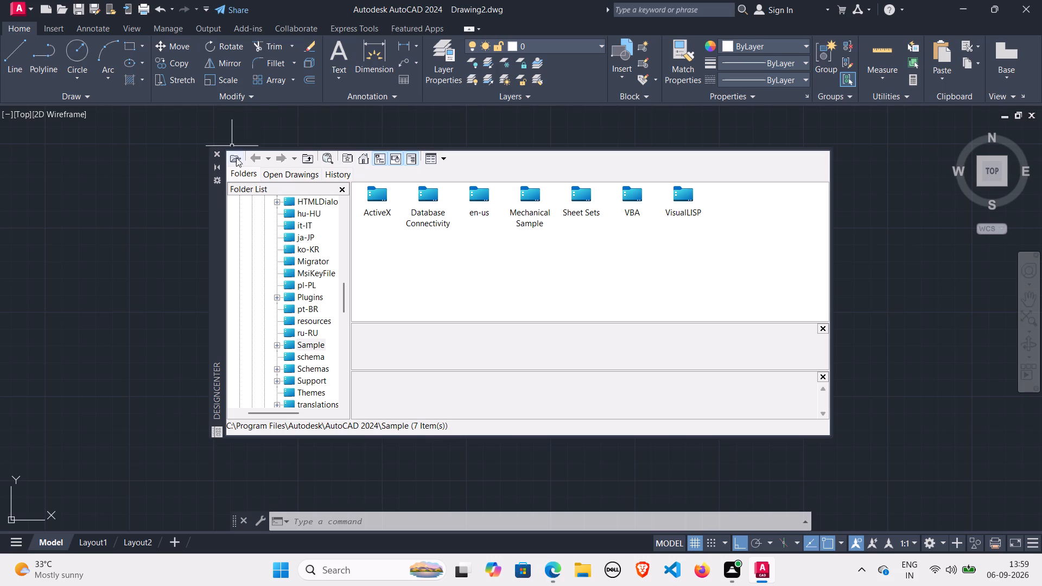
left_click(217, 151)
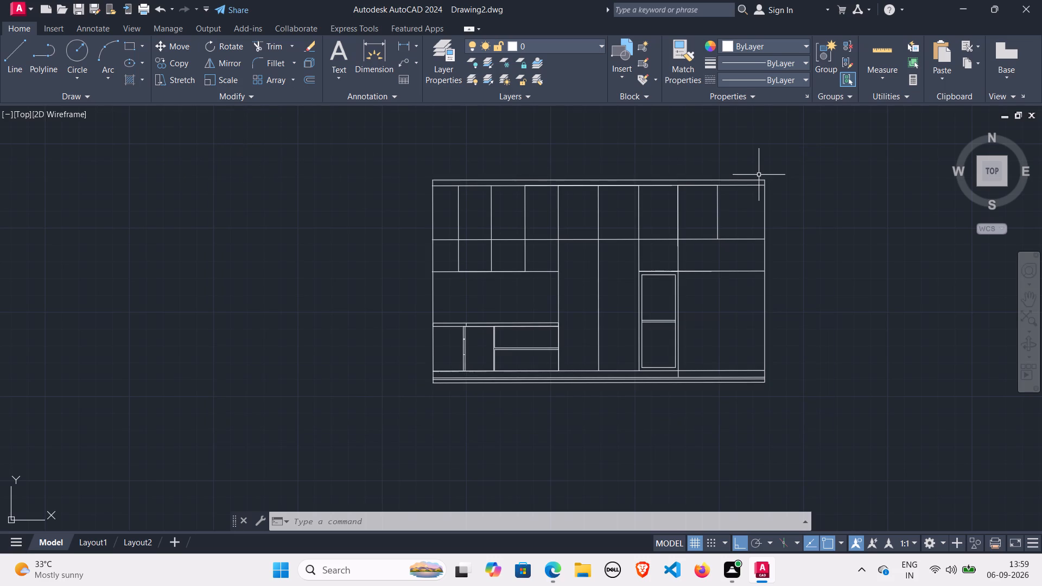
Examine the ready-made electrical, mechanical and architectural blocks in the tool palettes, including both imperial and metric architectural samples.
key("ctrl+3")
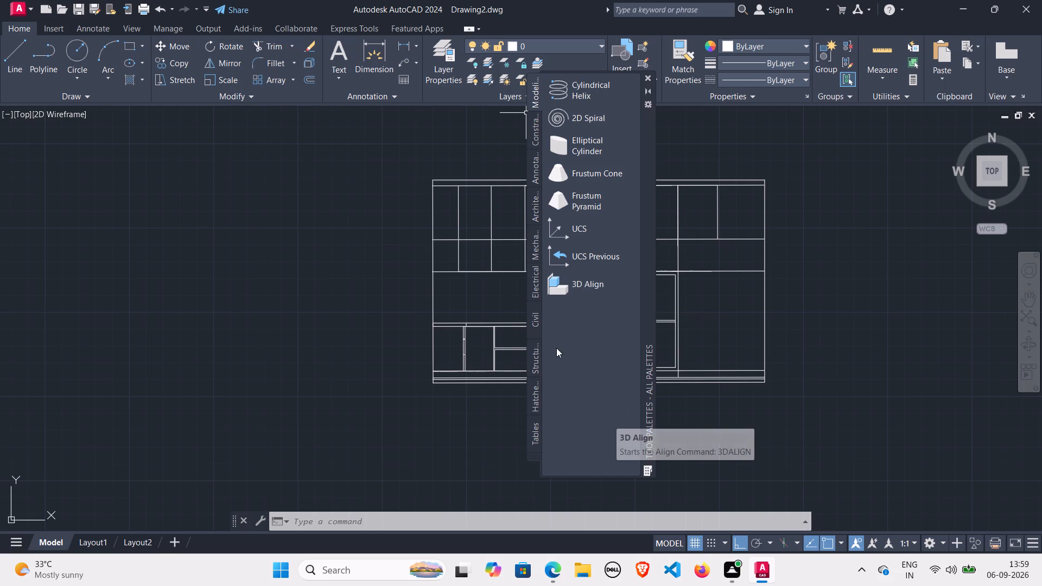
left_click(535, 282)
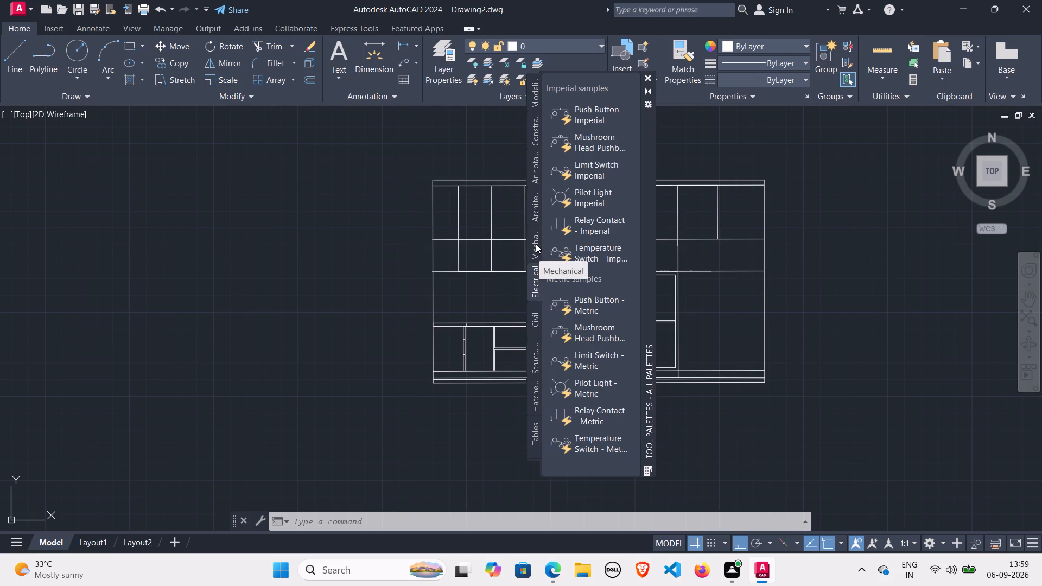
left_click(536, 244)
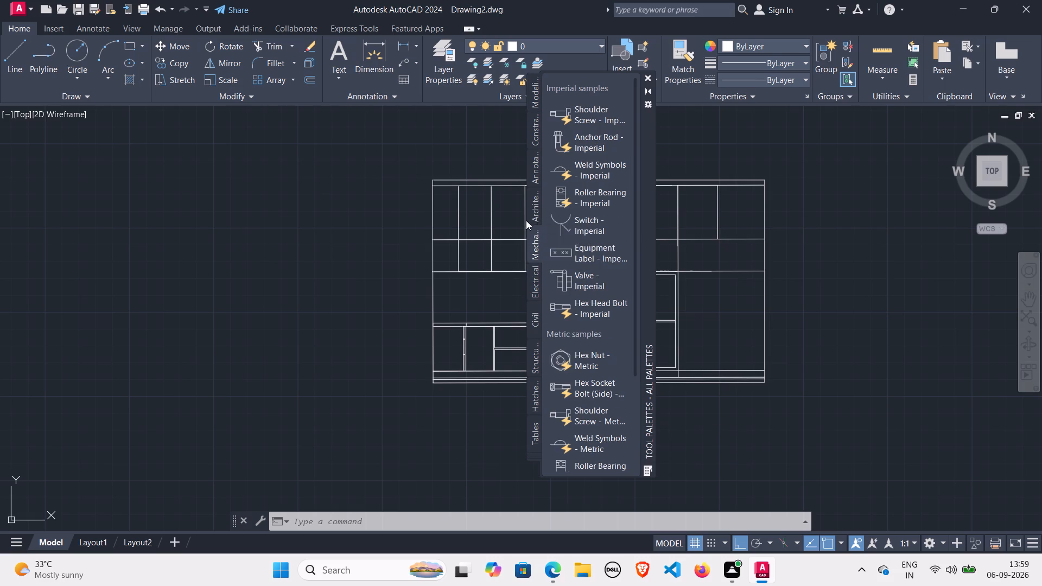
left_click(534, 214)
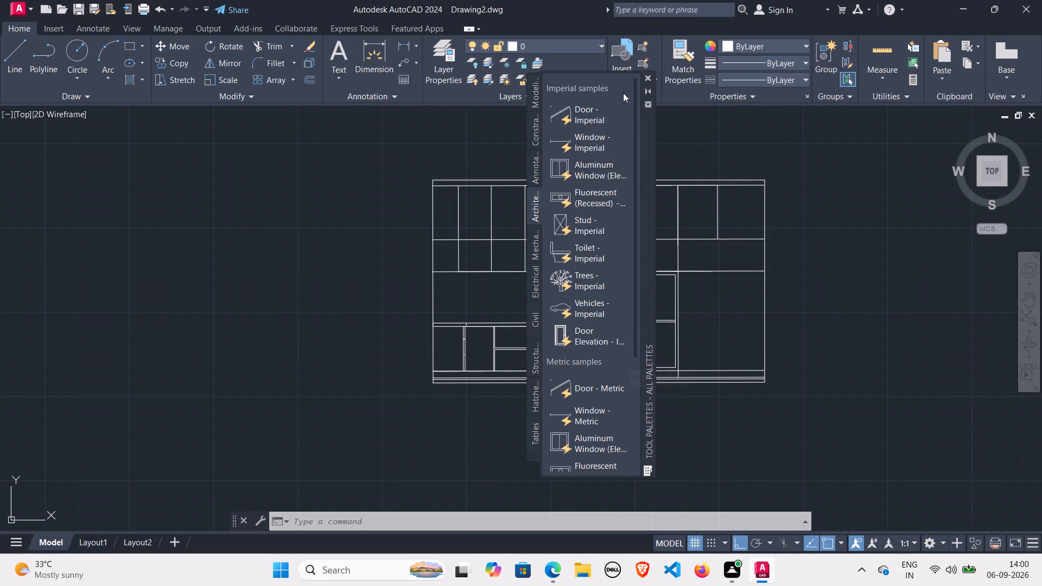
scroll(628, 430, "down", 1)
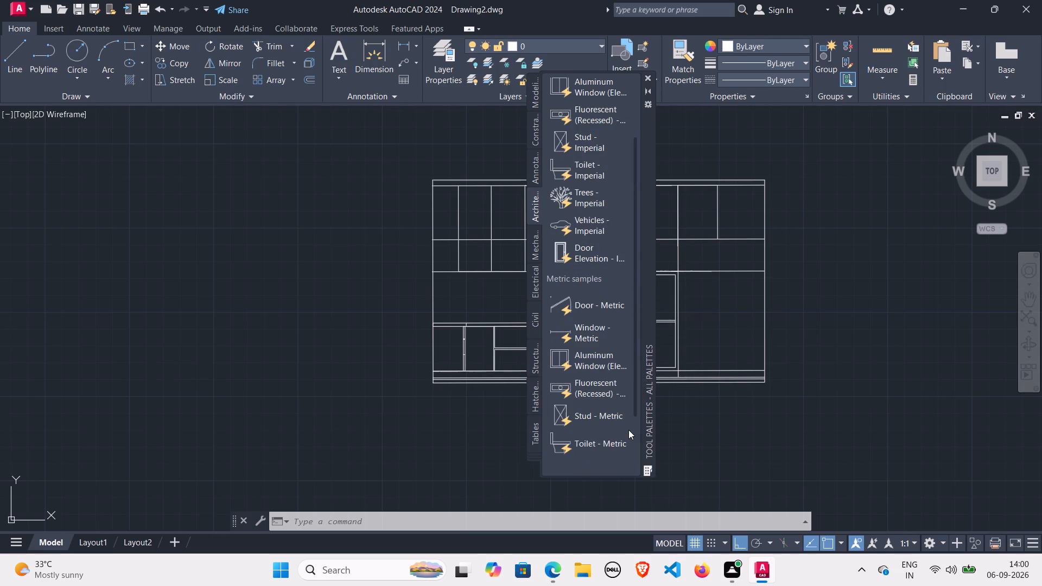
scroll(628, 430, "down", 4)
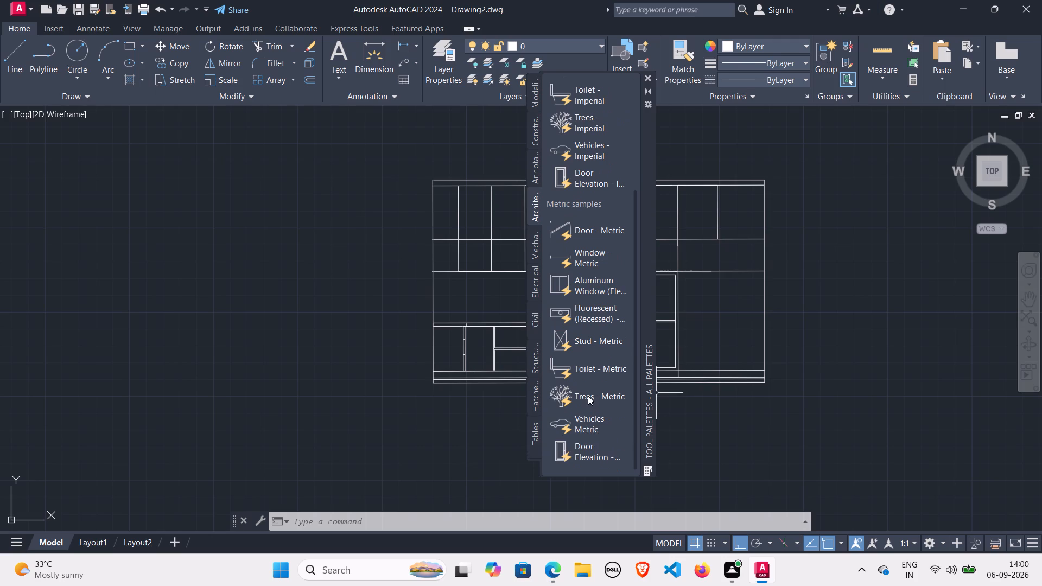
left_click(637, 253)
left_click_drag(636, 158, 633, 131)
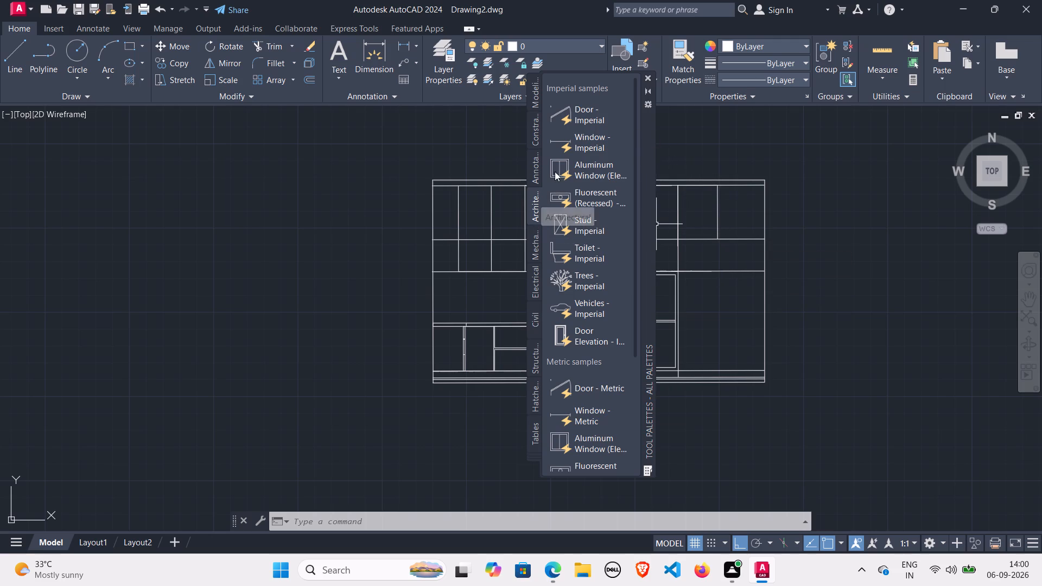
Look through the modeling, constraint and annotation tool palettes, and review the architectural imperial and metric samples again.
left_click(535, 95)
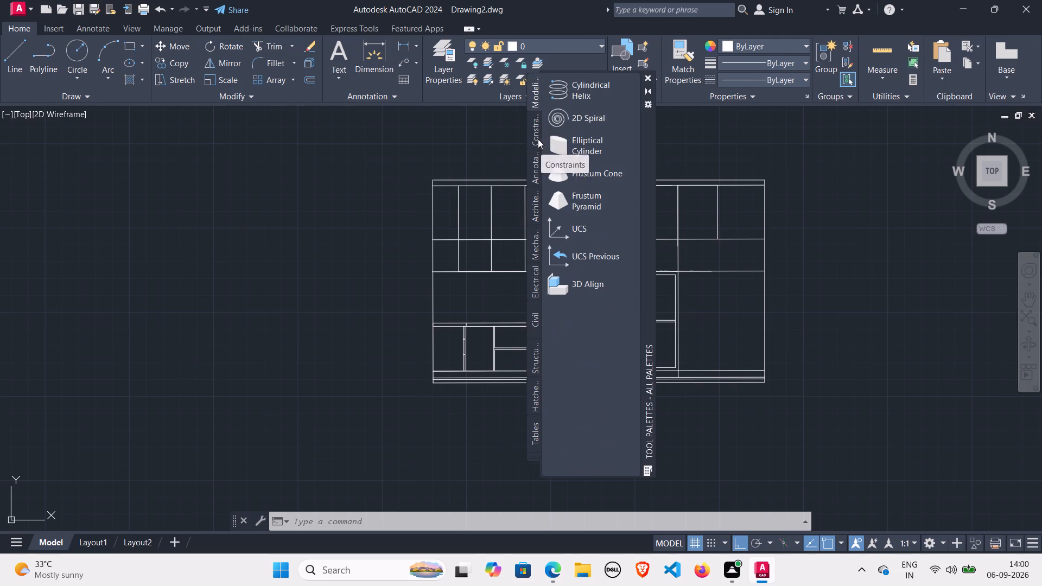
left_click(534, 135)
left_click(534, 173)
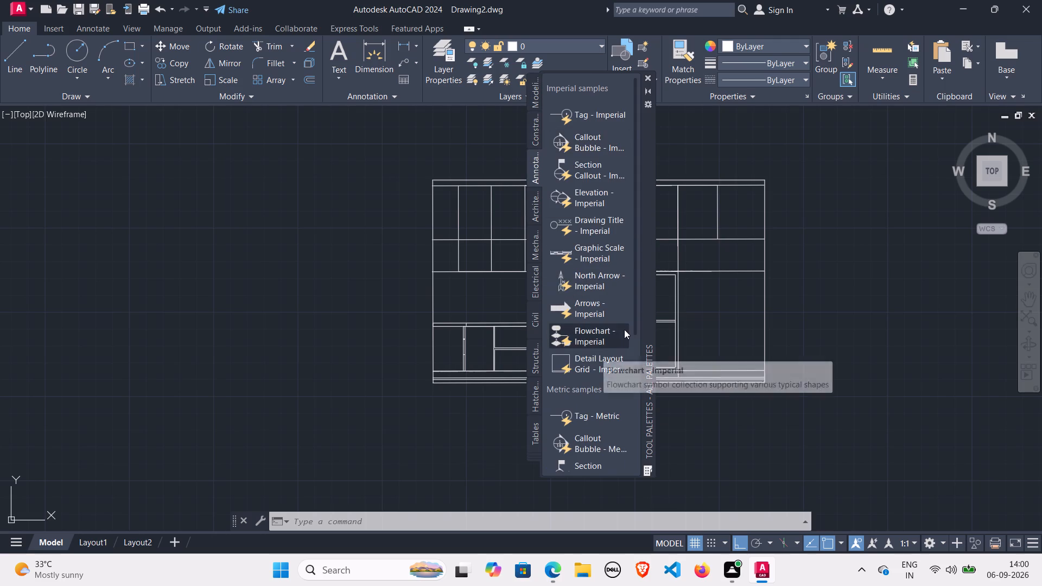
scroll(624, 329, "down", 5)
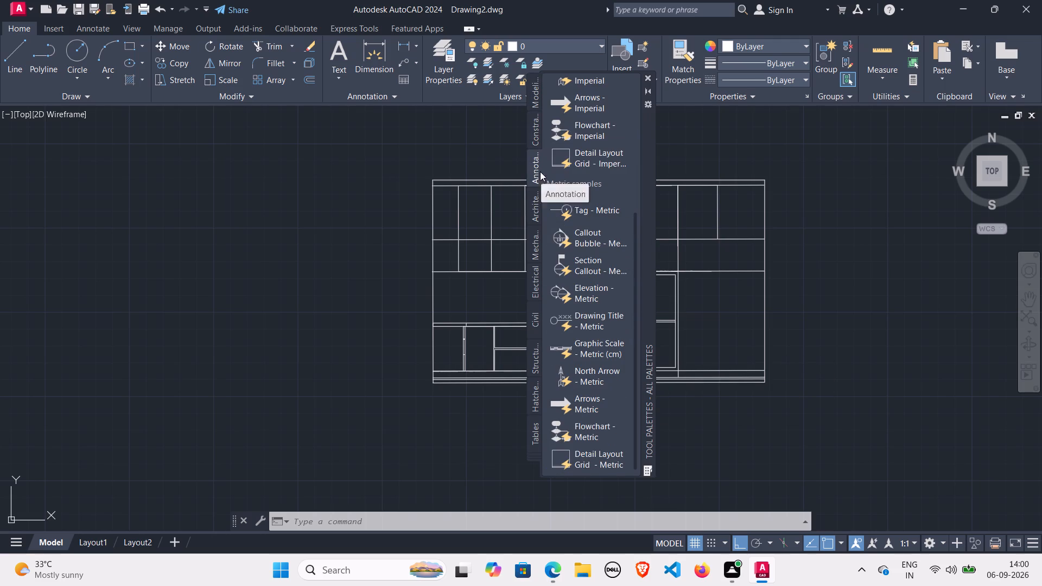
left_click(536, 212)
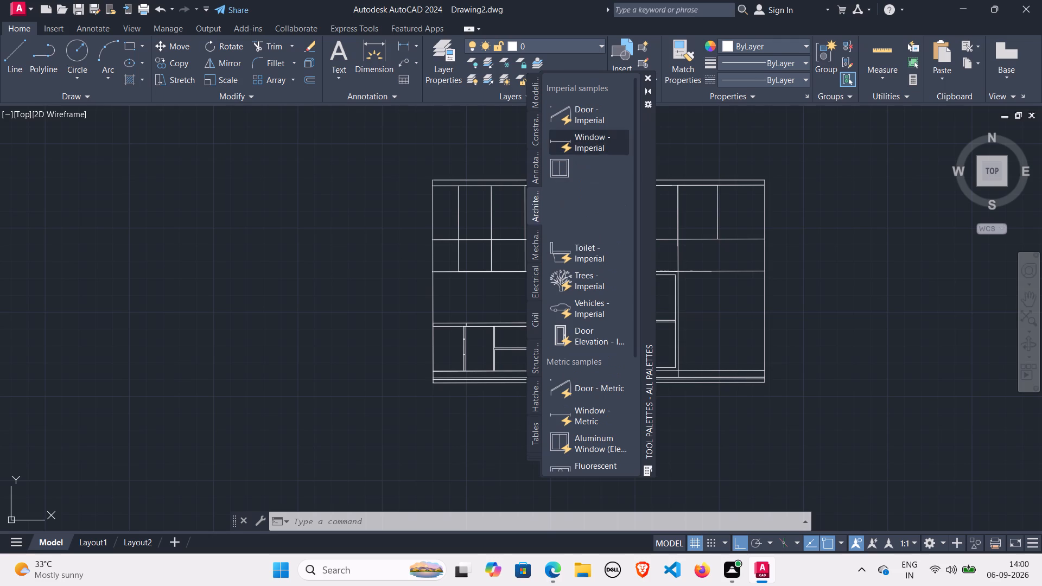
scroll(611, 177, "down", 1)
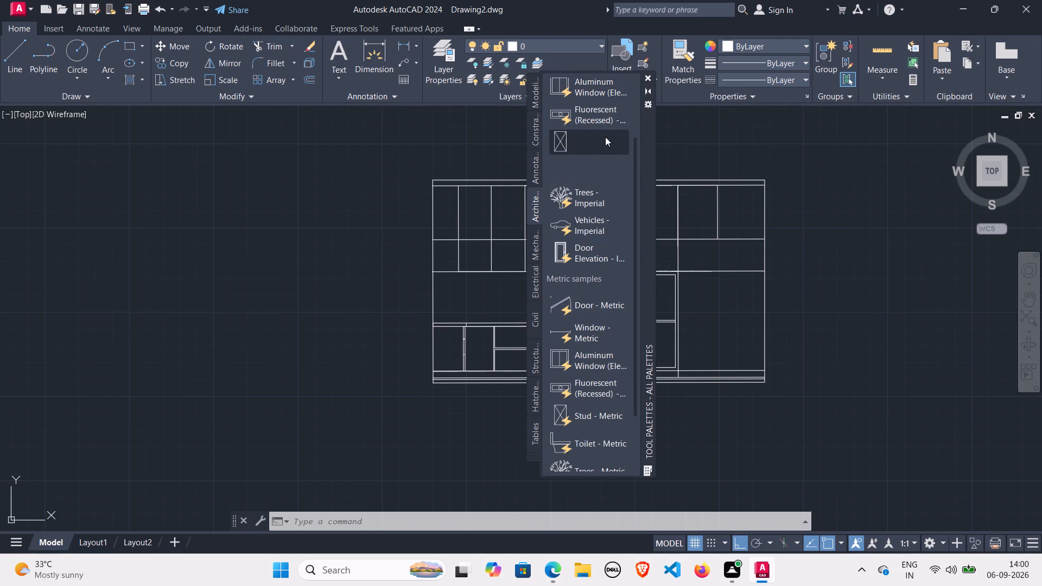
scroll(621, 316, "down", 1)
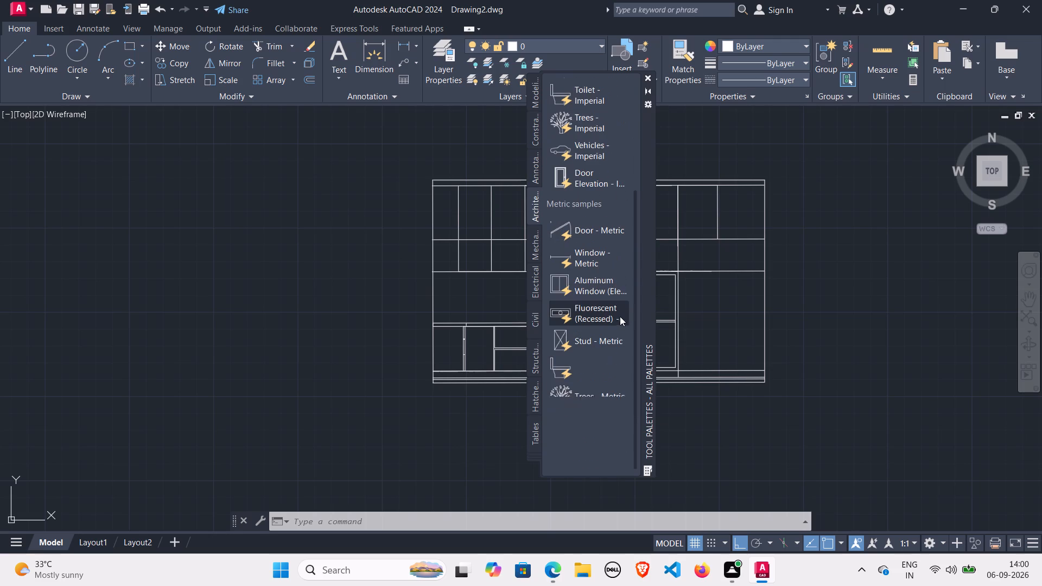
scroll(618, 317, "down", 2)
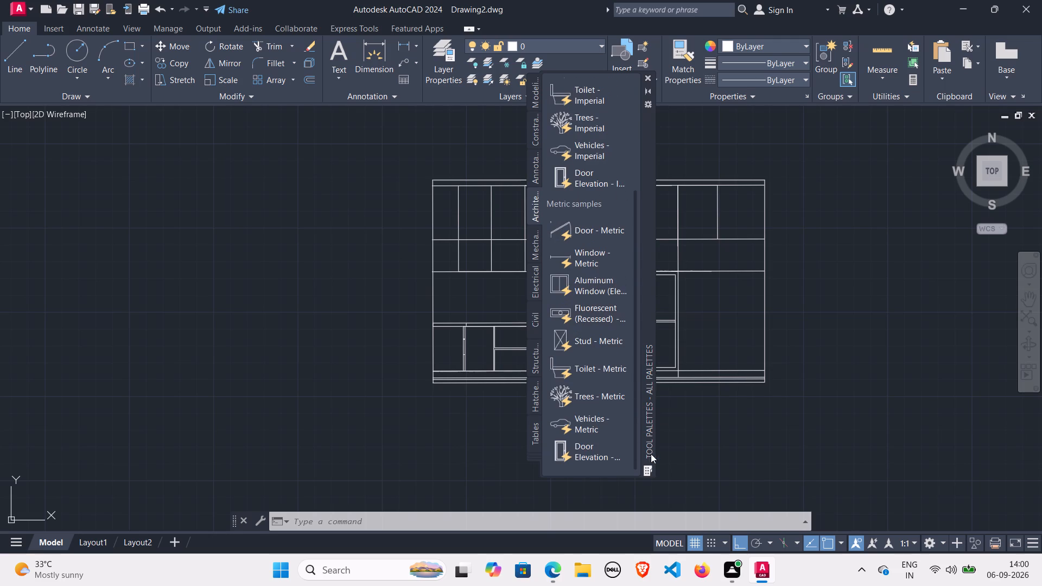
Review the structural, hatch, table and constraint tool palettes and the list of further palettes, then close them.
left_click(535, 361)
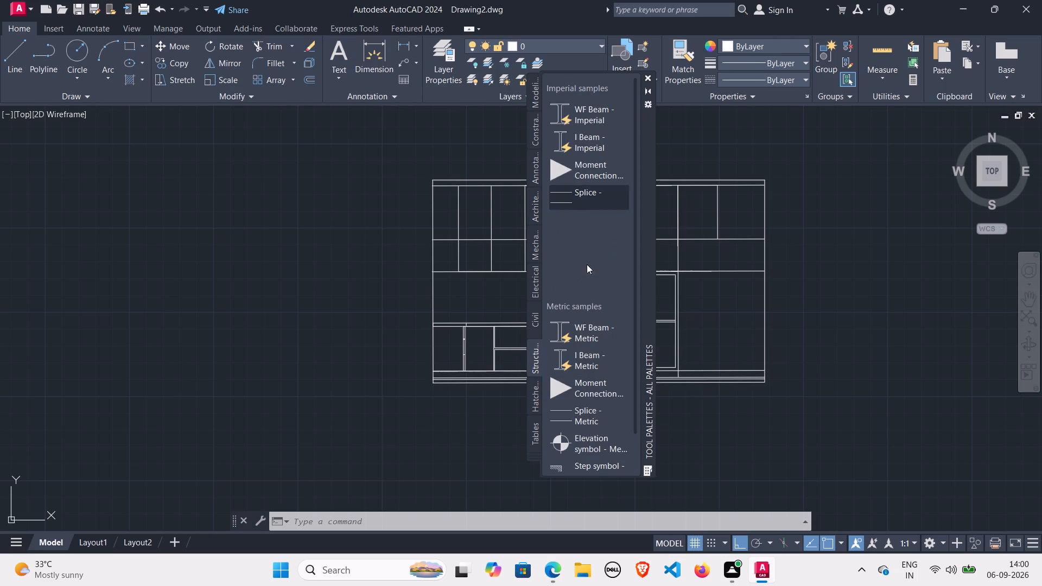
scroll(587, 267, "down", 4)
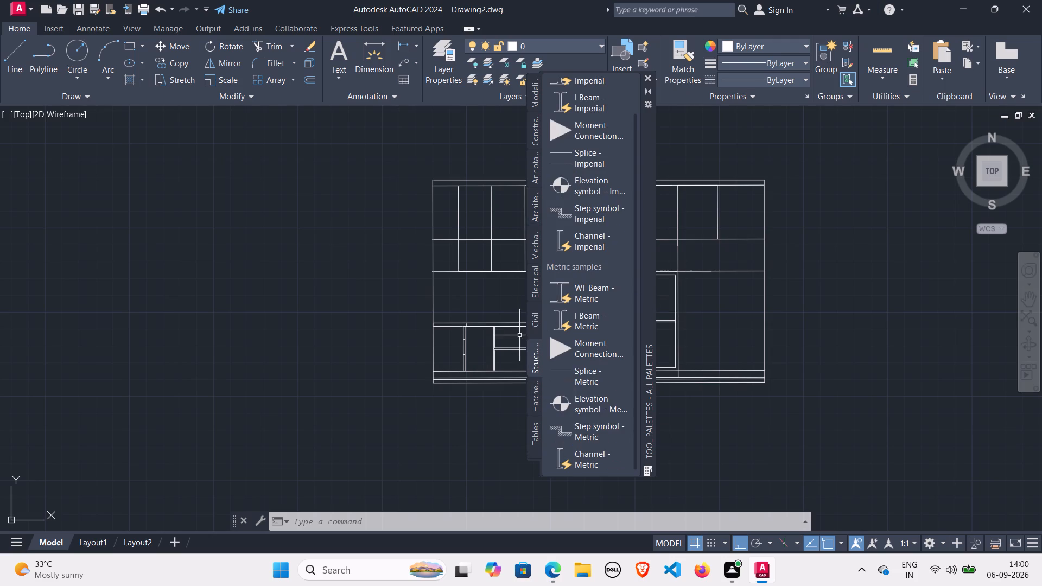
left_click(534, 395)
scroll(594, 267, "down", 4)
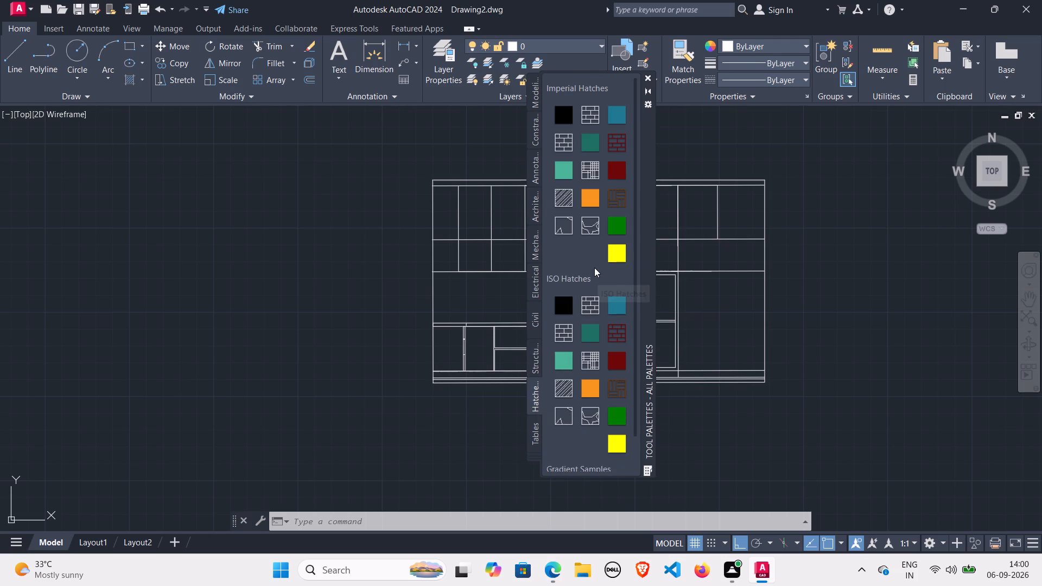
scroll(594, 267, "down", 1)
left_click(537, 439)
scroll(560, 361, "down", 2)
left_click(533, 456)
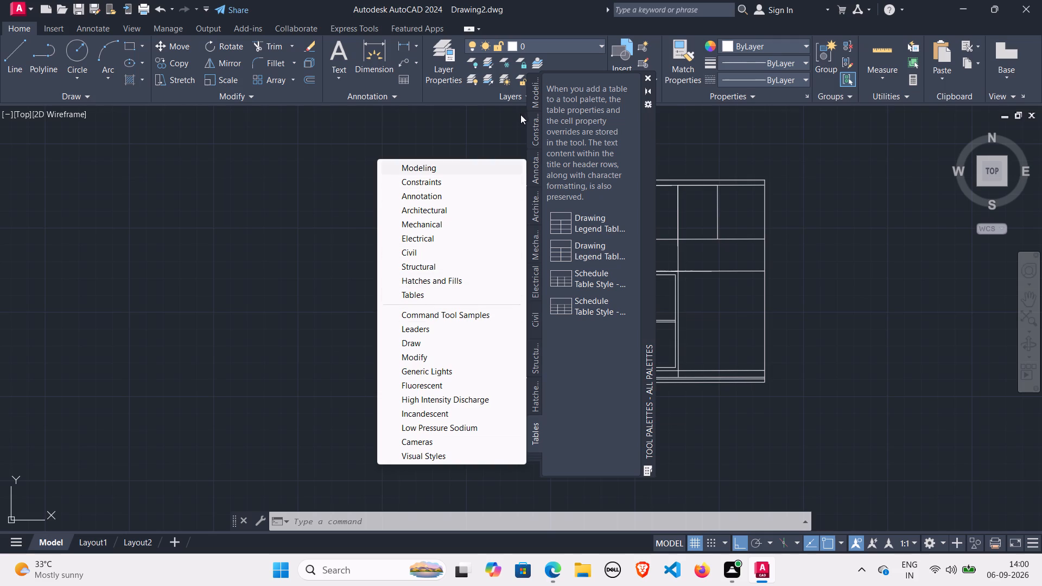
left_click(532, 138)
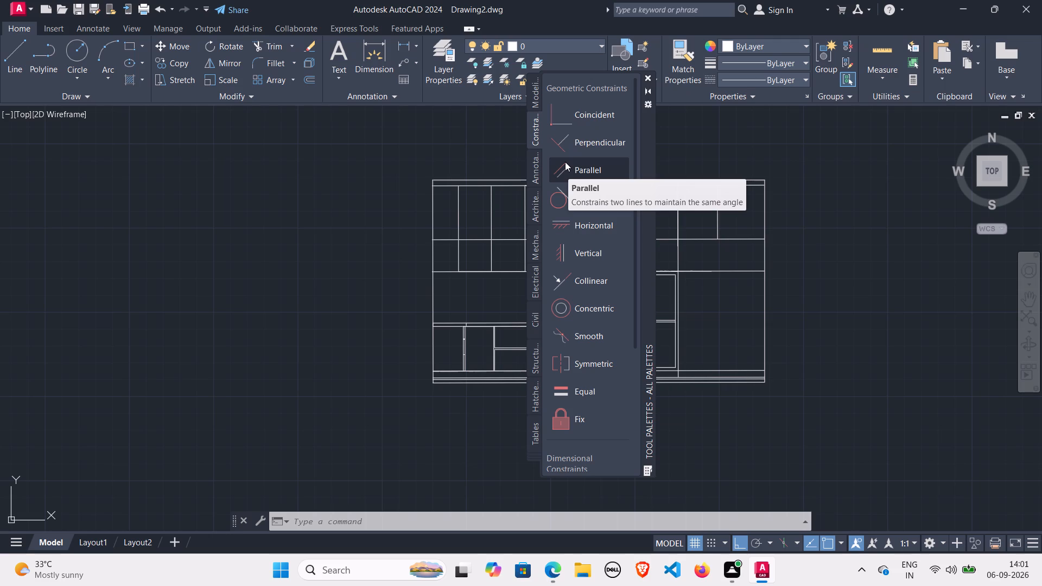
left_click(647, 76)
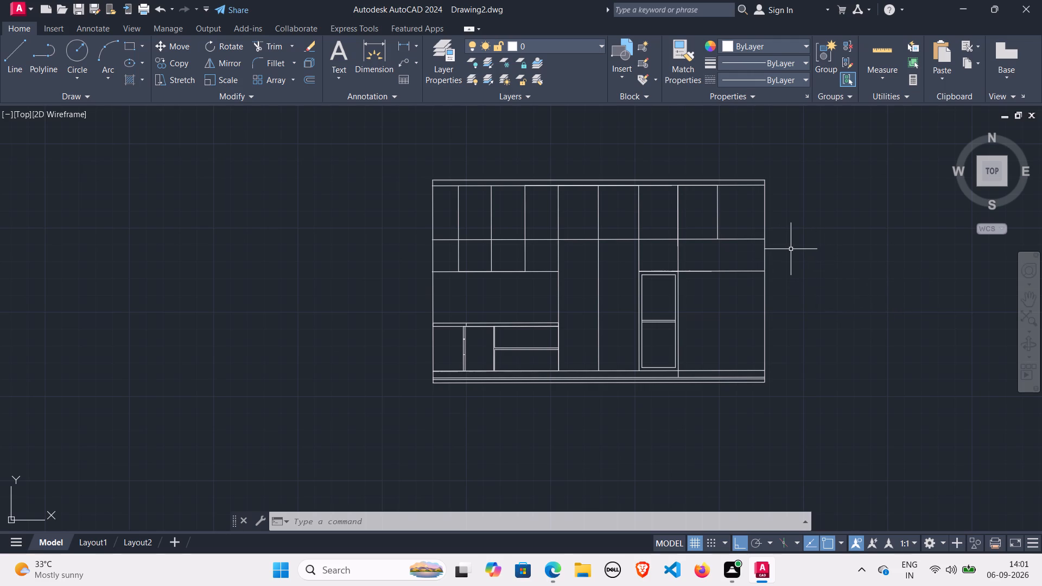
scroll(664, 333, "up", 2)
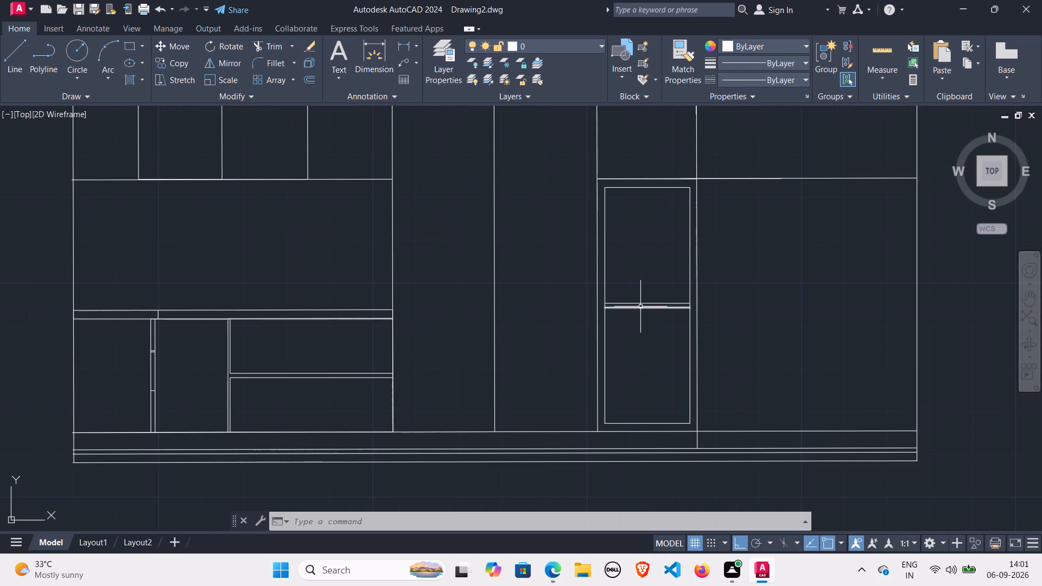
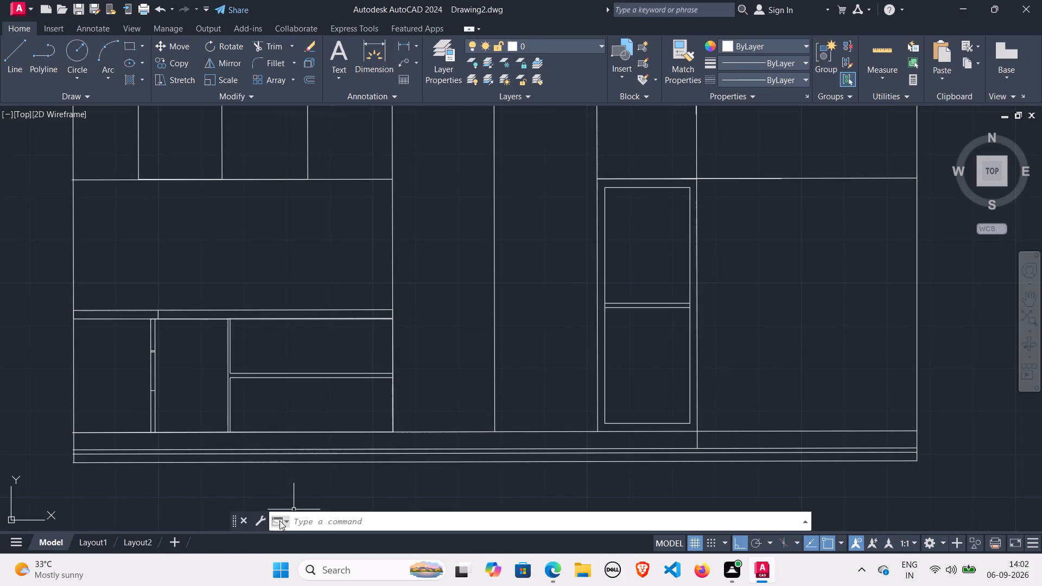
Start the Line command to add another line to the elevation.
left_click(352, 521)
key("l")
key("Return")
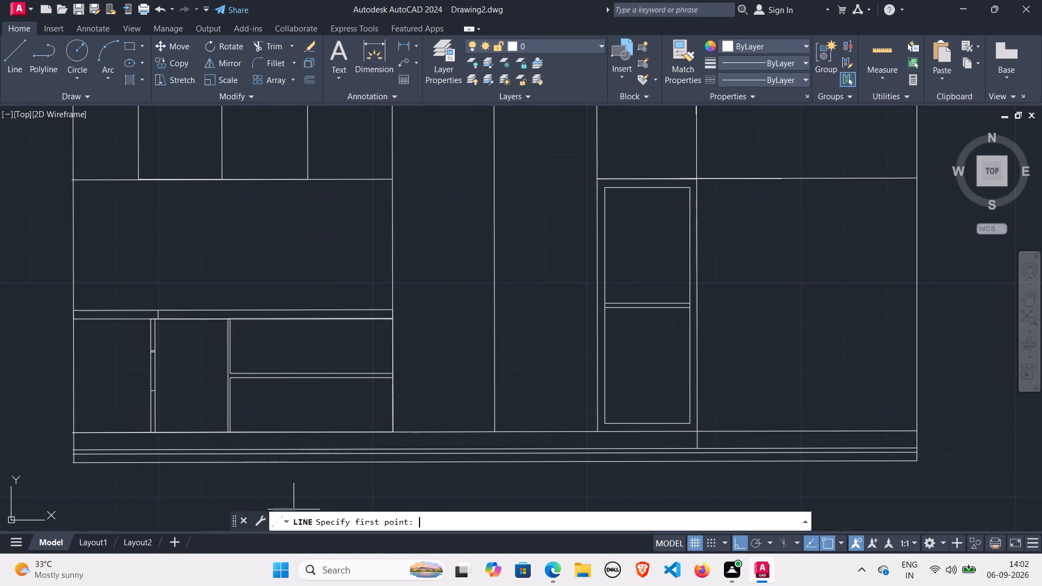
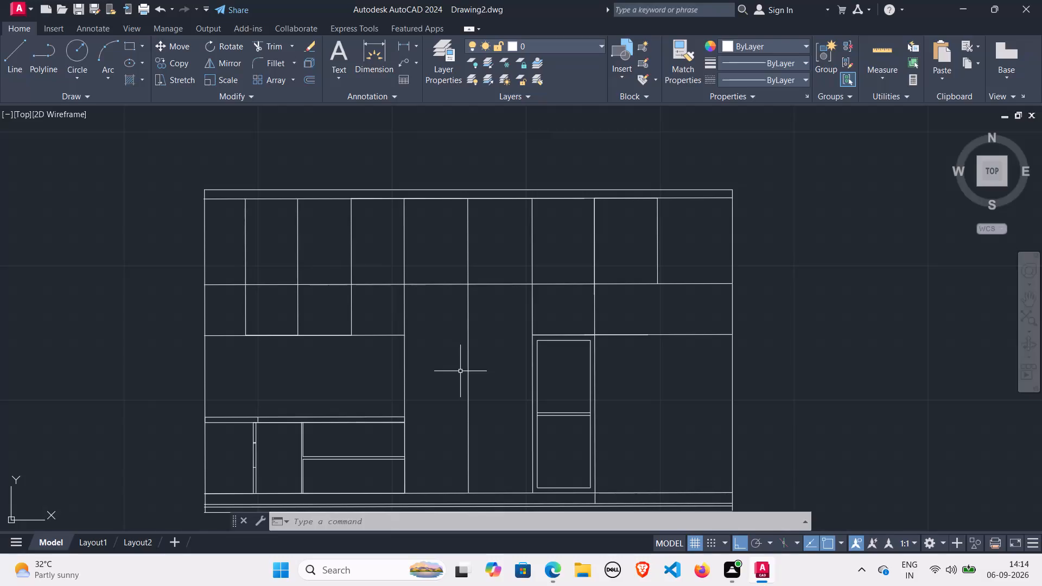
Draw a rectangle about 1'-3 7/8" wide by 1'-2" high inside the upper framed panel, just above the double divider.
scroll(460, 371, "up", 3)
scroll(483, 358, "down", 2)
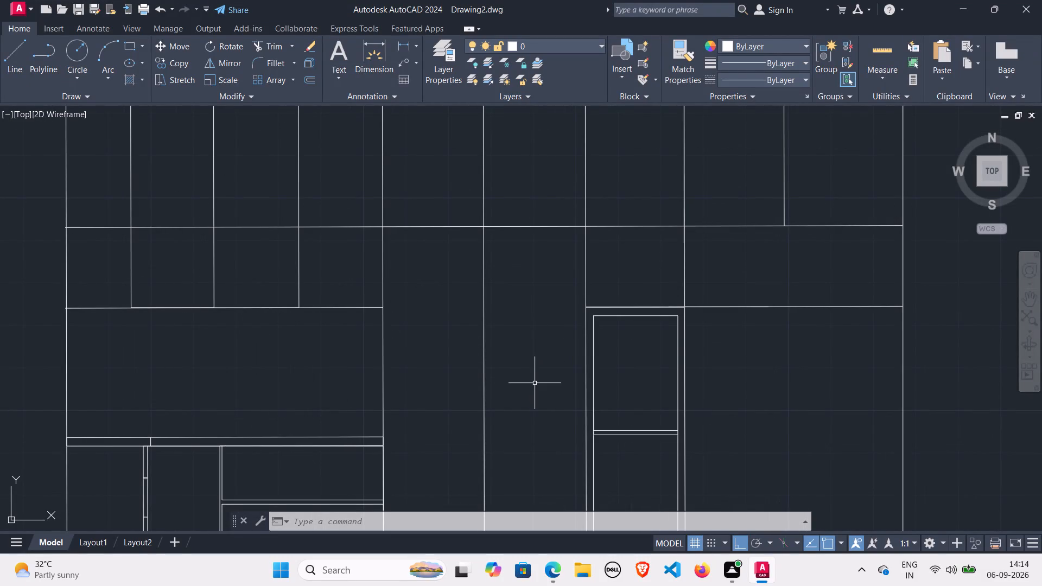
key("l")
key("Return")
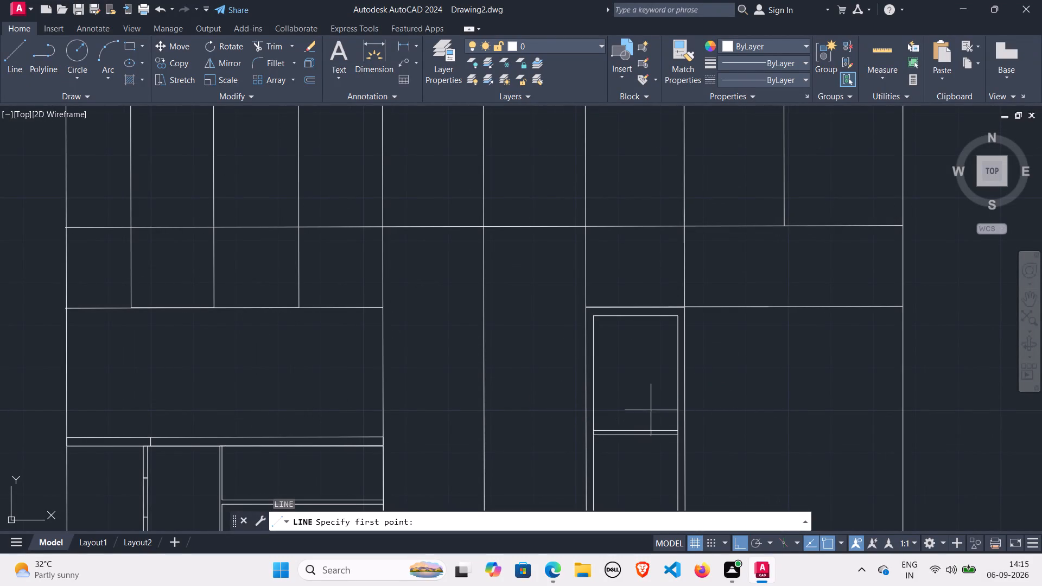
scroll(628, 402, "up", 2)
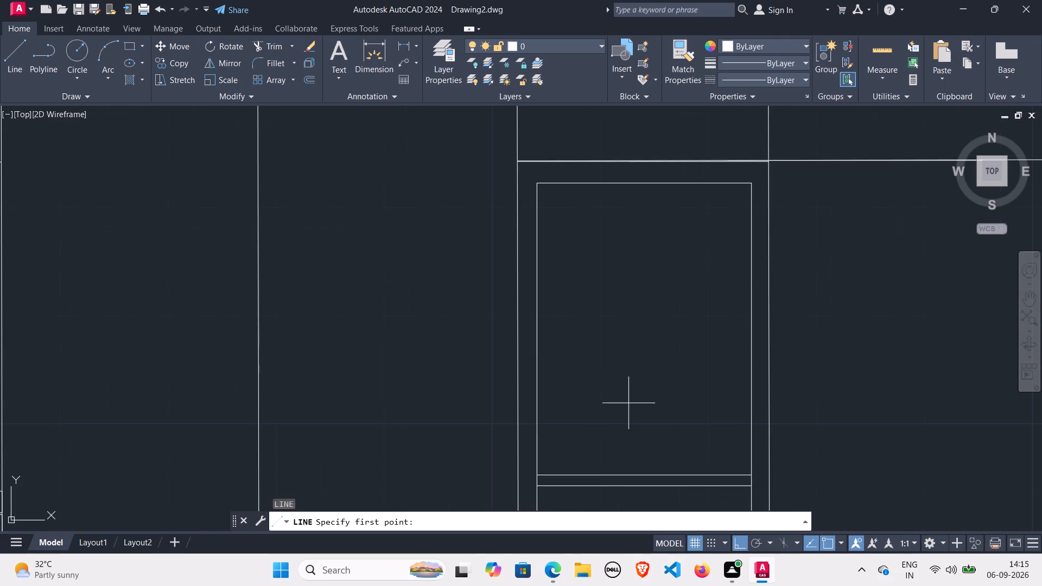
middle_click_drag(601, 435, 603, 350)
middle_click_drag(605, 251, 590, 348)
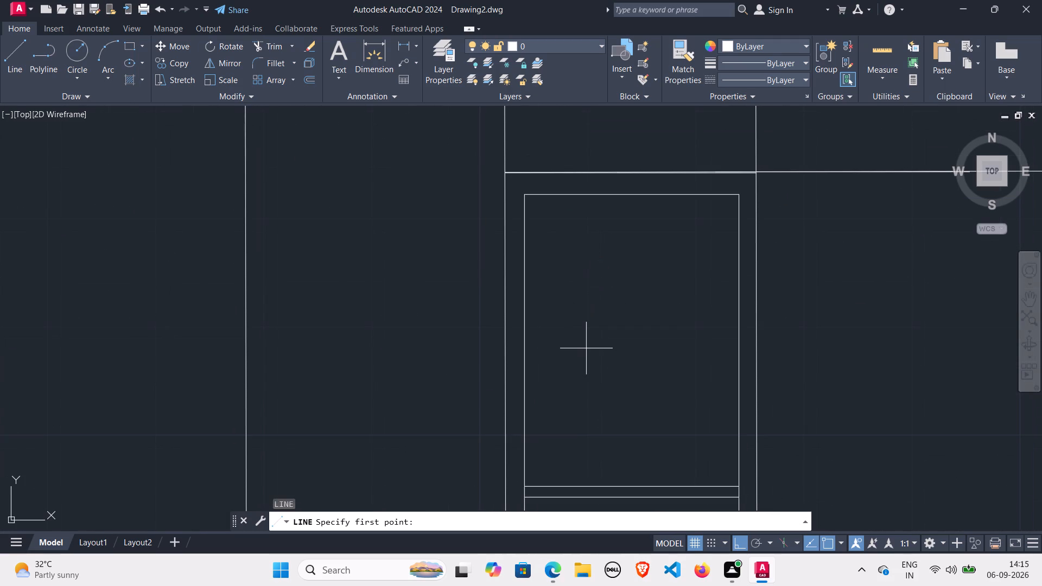
left_click(549, 328)
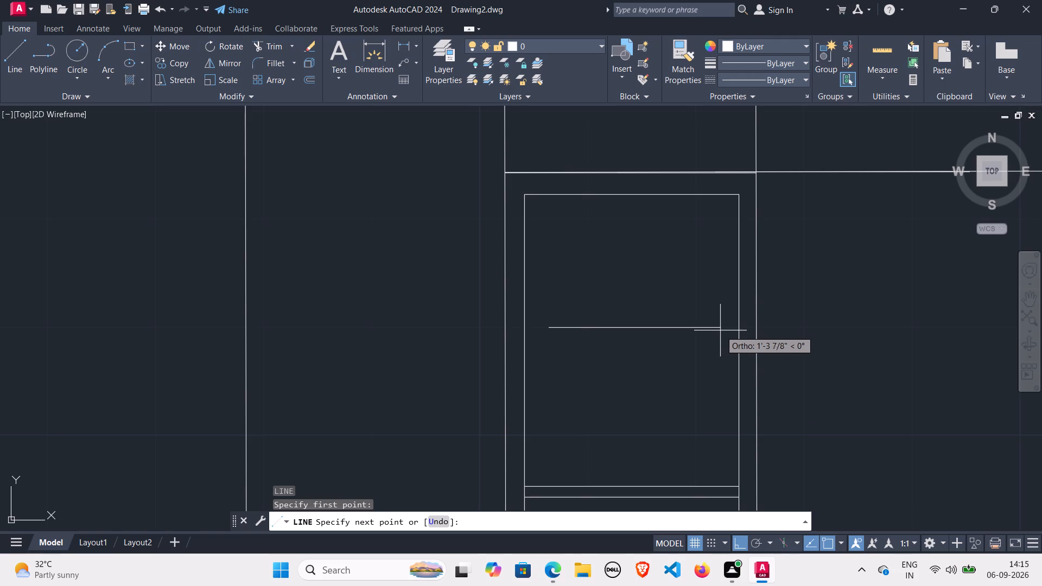
left_click(721, 330)
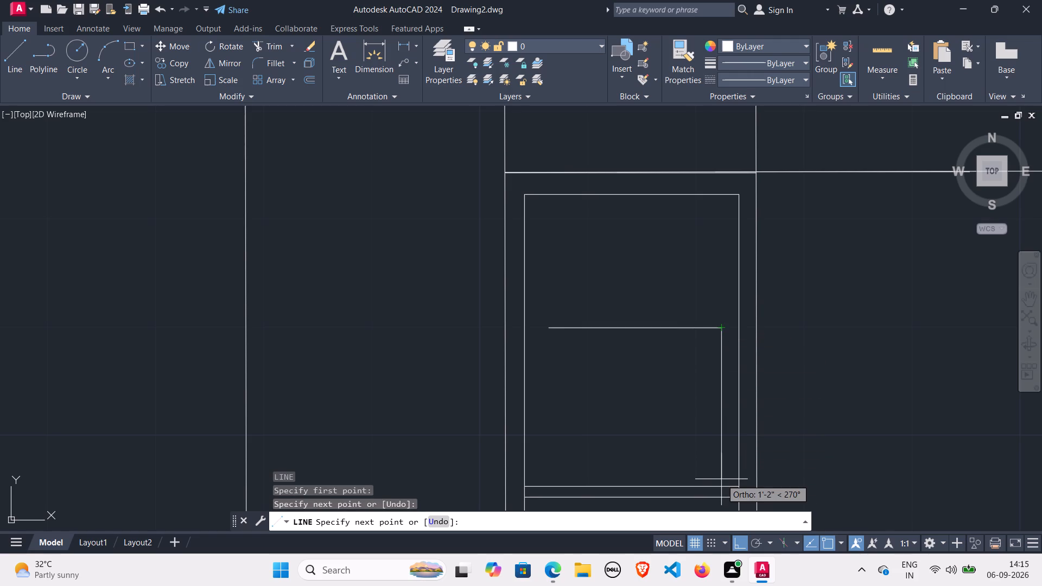
scroll(721, 479, "up", 2)
left_click(722, 488)
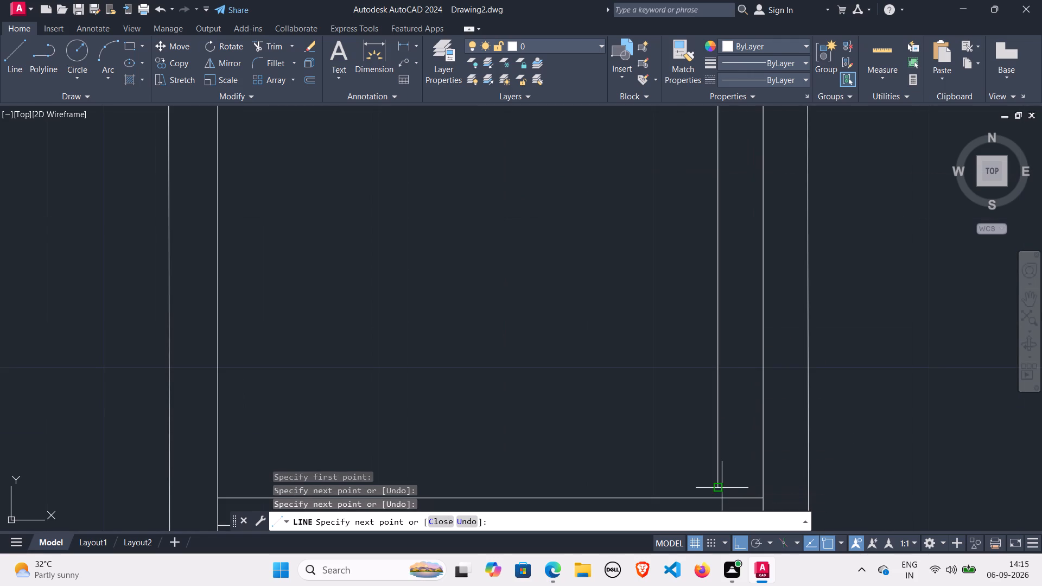
scroll(513, 435, "down", 2)
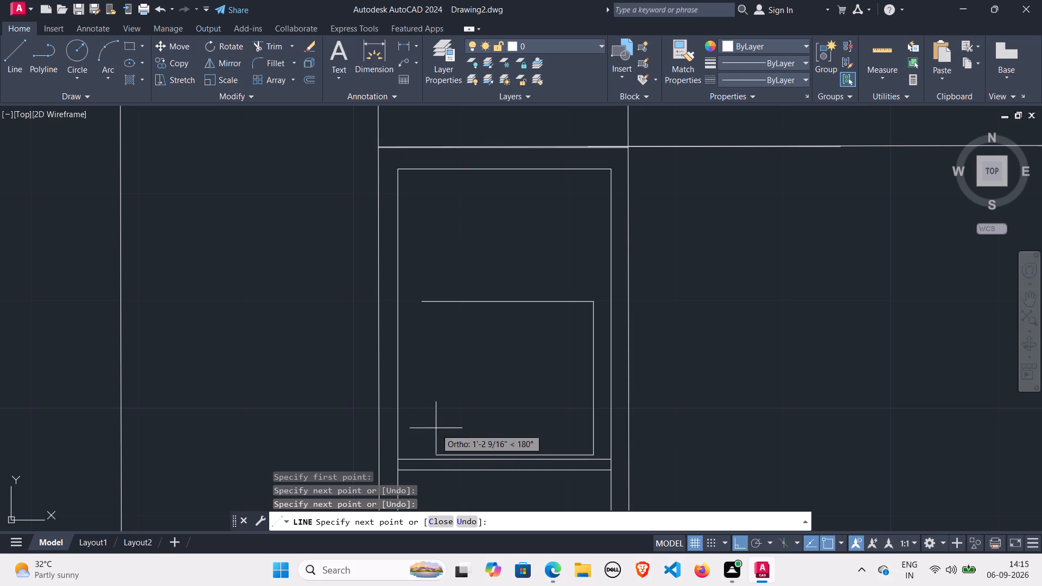
left_click(416, 454)
left_click(462, 521)
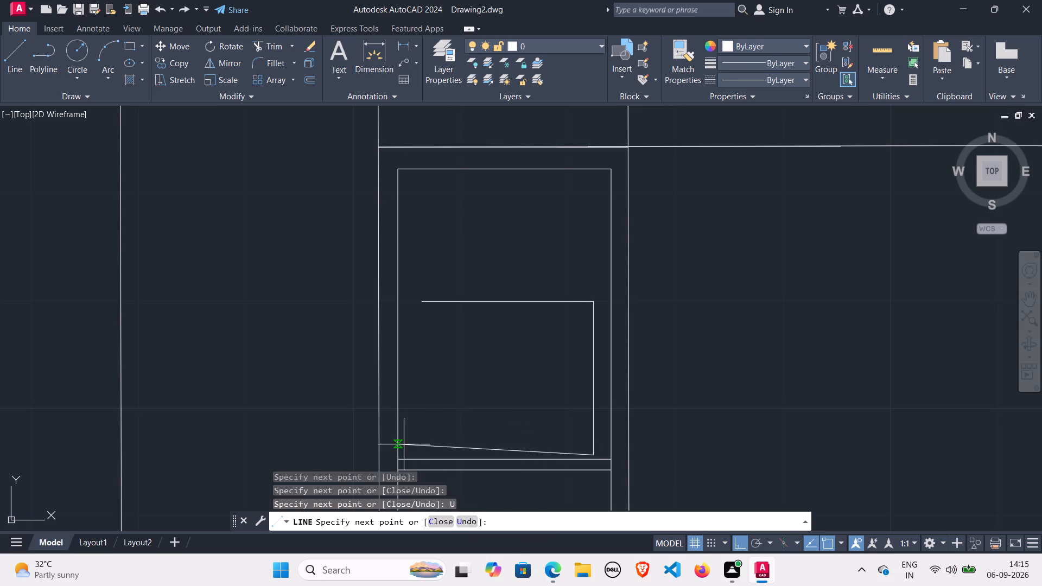
left_click(425, 416)
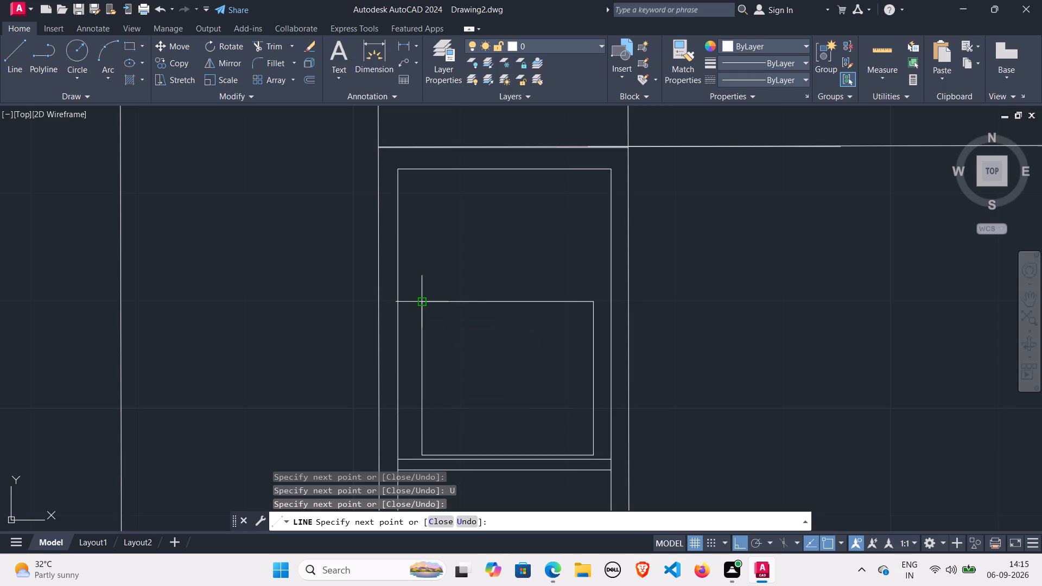
left_click(424, 301)
key("space")
Draw a small foot under the left part of the new rectangle, reaching down to the divider line.
key("space")
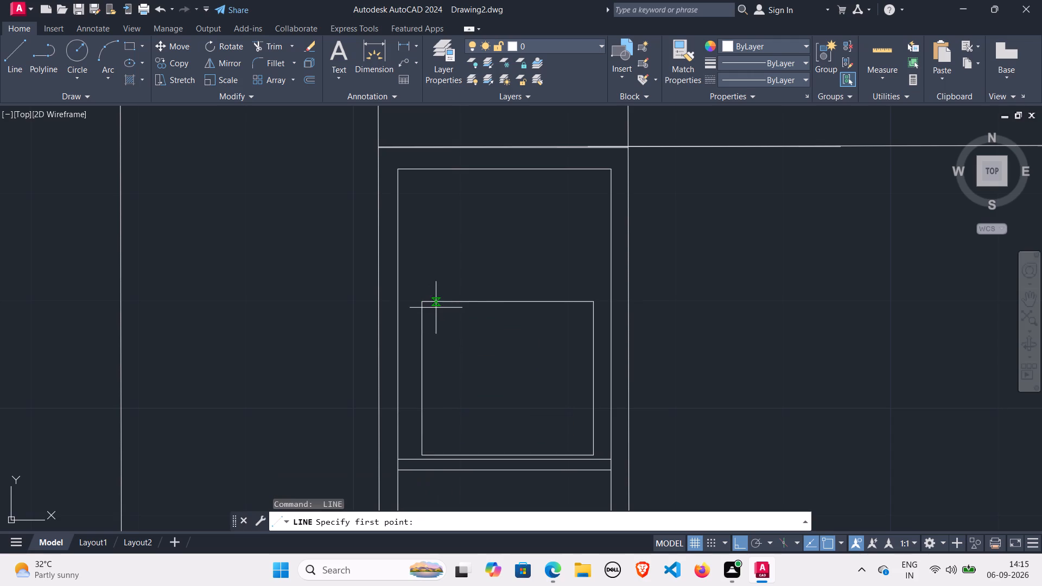
scroll(475, 411, "up", 1)
middle_click_drag(447, 406, 458, 244)
scroll(455, 276, "up", 2)
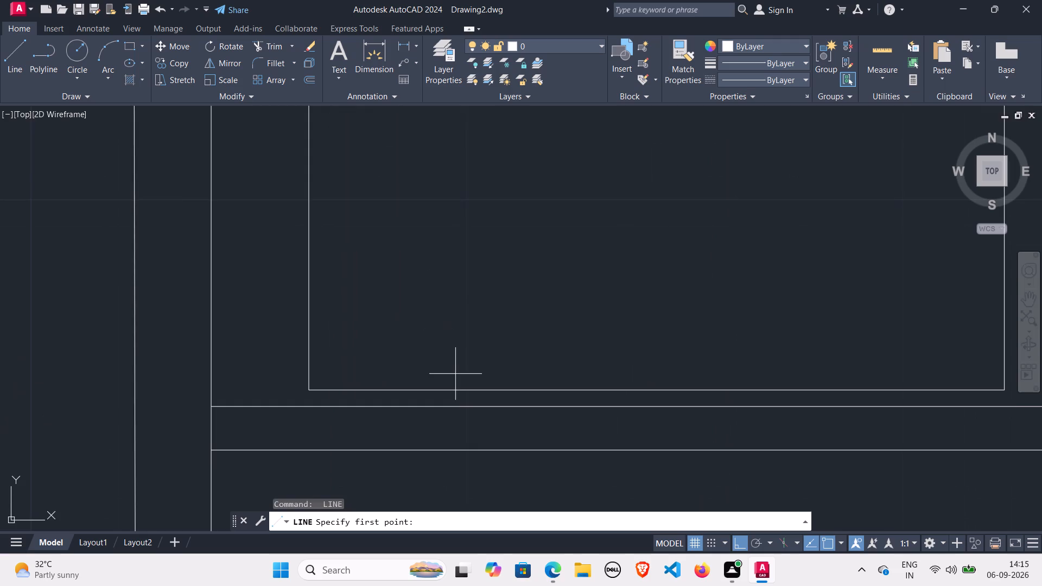
scroll(453, 374, "up", 1)
left_click_drag(409, 402, 409, 408)
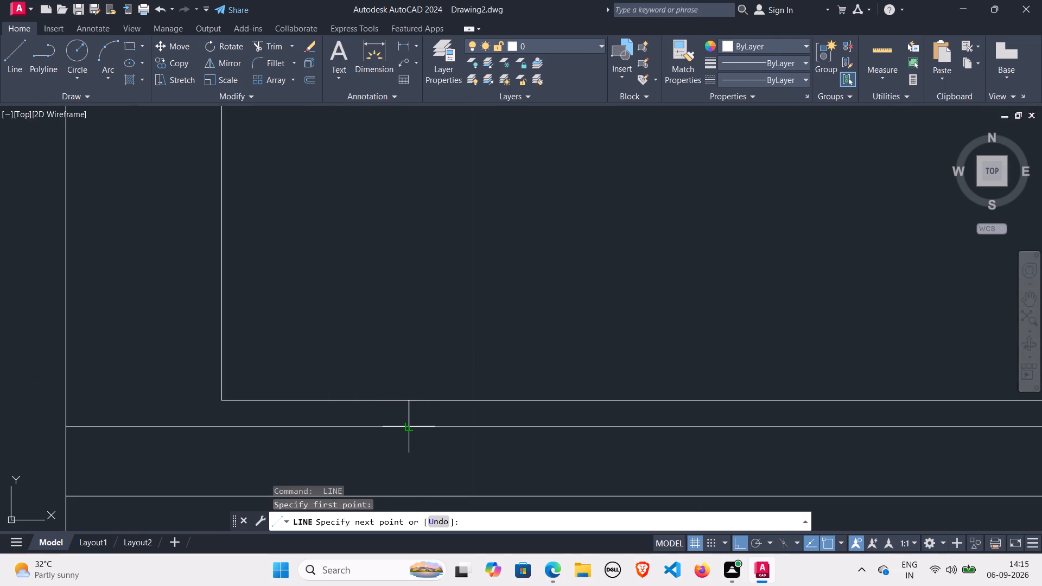
left_click(411, 431)
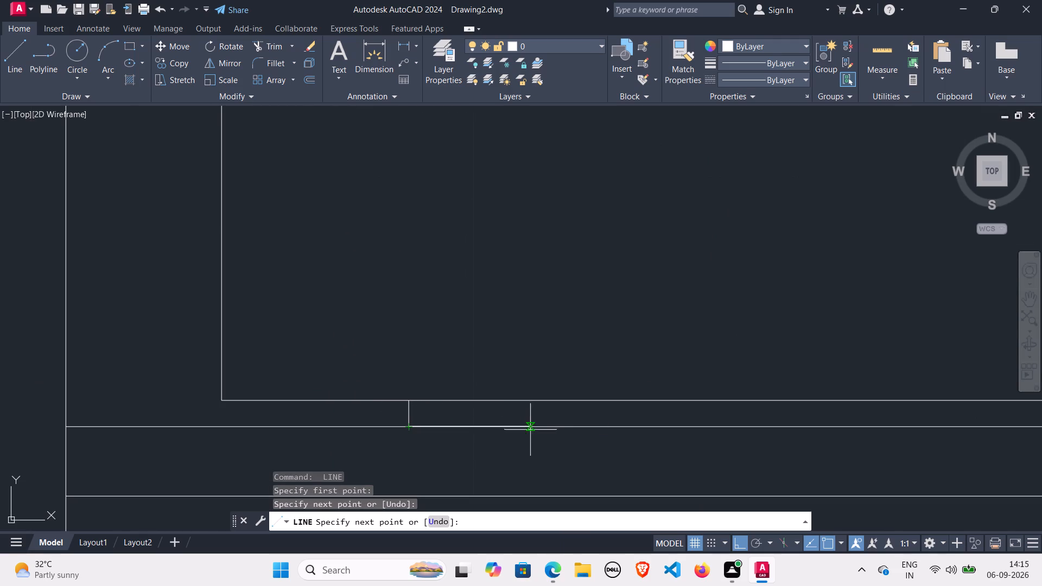
left_click(495, 426)
left_click(492, 397)
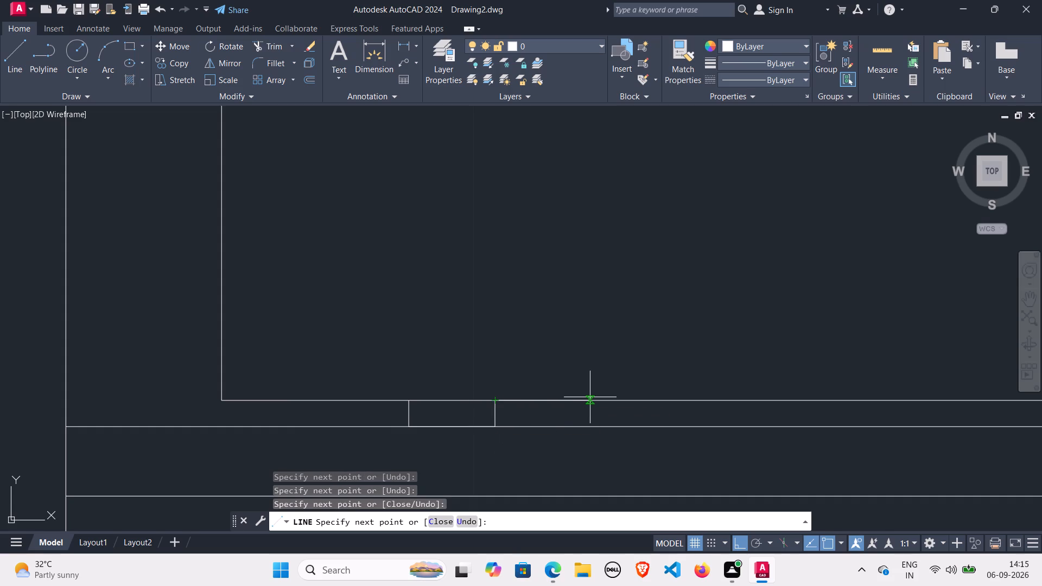
key("space")
Draw a matching small foot under the right part of the rectangle, between its bottom edge and the divider line.
scroll(591, 397, "down", 3)
middle_click_drag(634, 328, 443, 342)
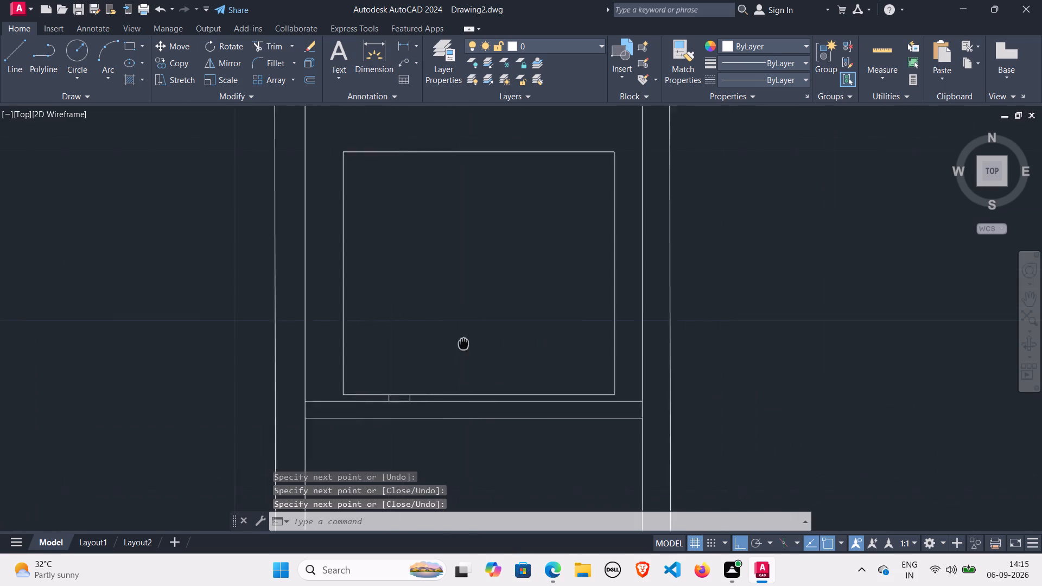
middle_click_drag(443, 342, 433, 342)
key("space")
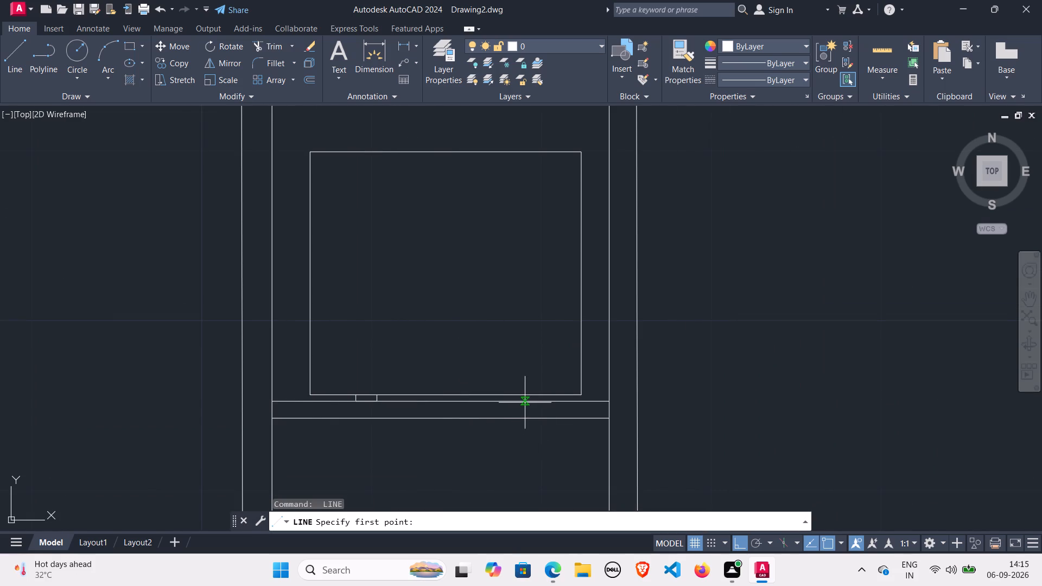
left_click(525, 403)
left_click(522, 395)
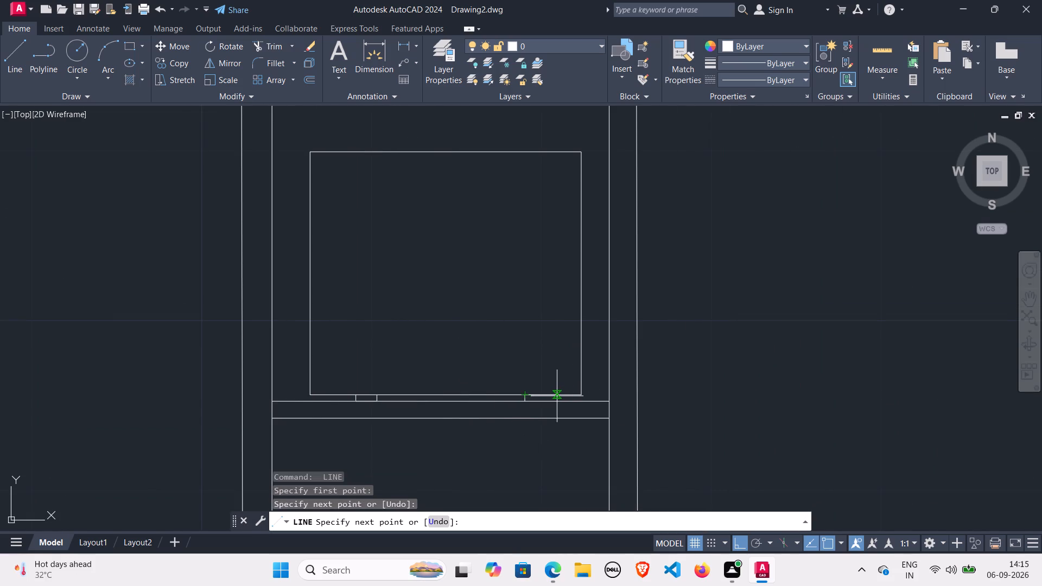
left_click(548, 394)
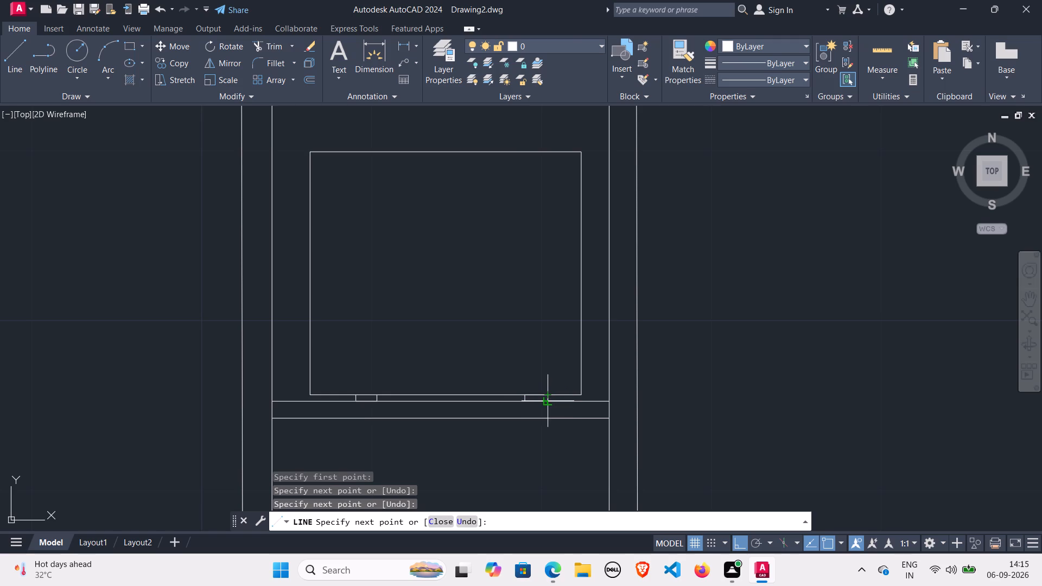
left_click(544, 401)
key("space")
Draw a horizontal line across the full width of the rectangle, a little above its bottom edge.
scroll(499, 323, "down", 1)
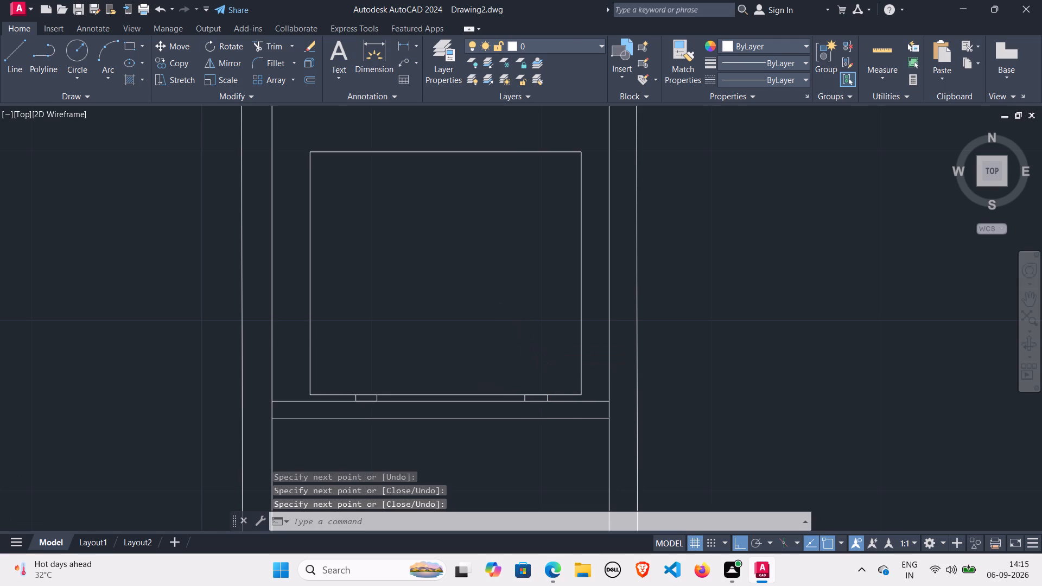
key("space")
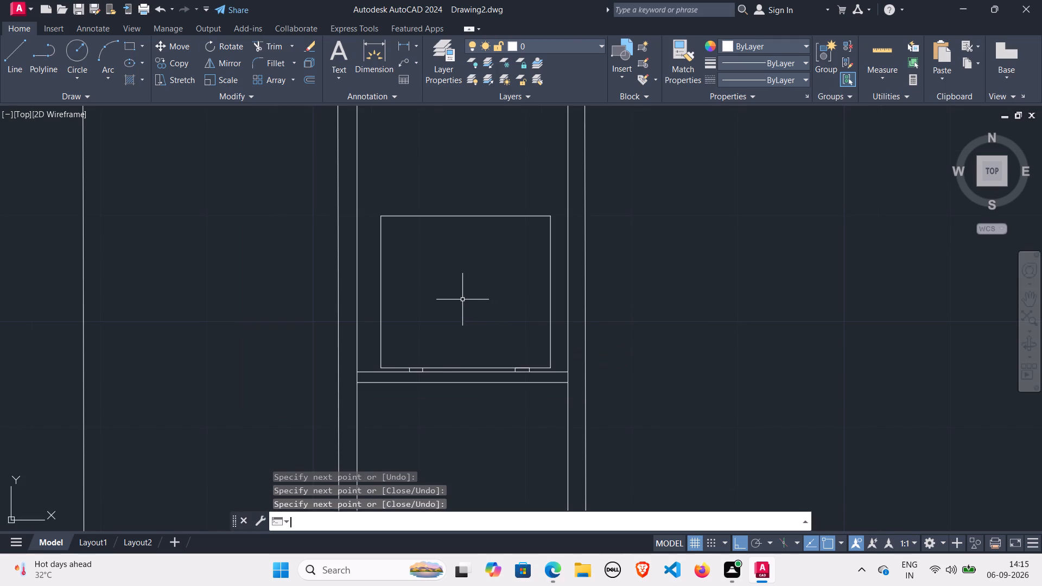
left_click_drag(380, 352, 386, 352)
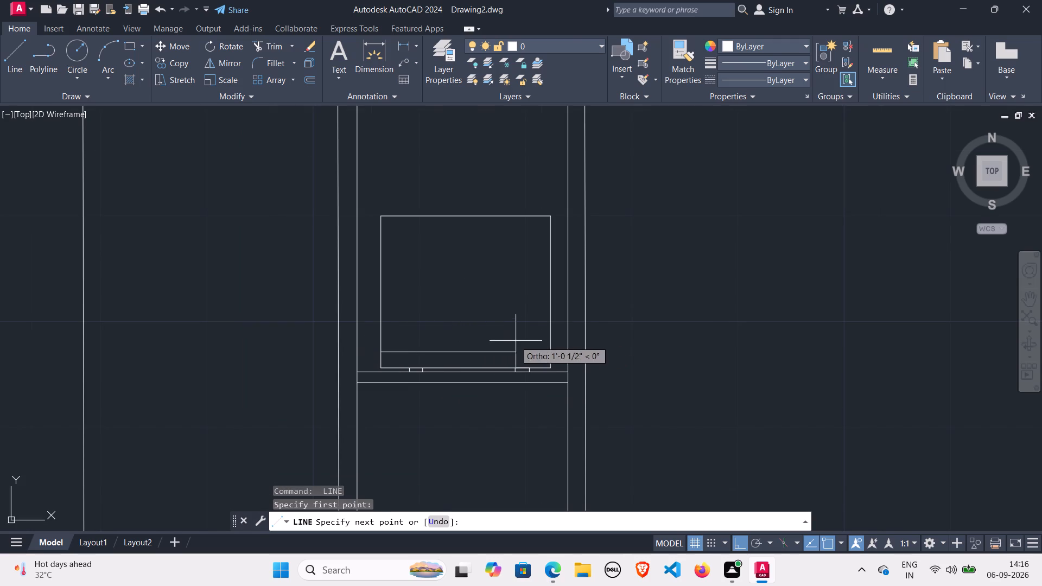
left_click(547, 352)
key("space")
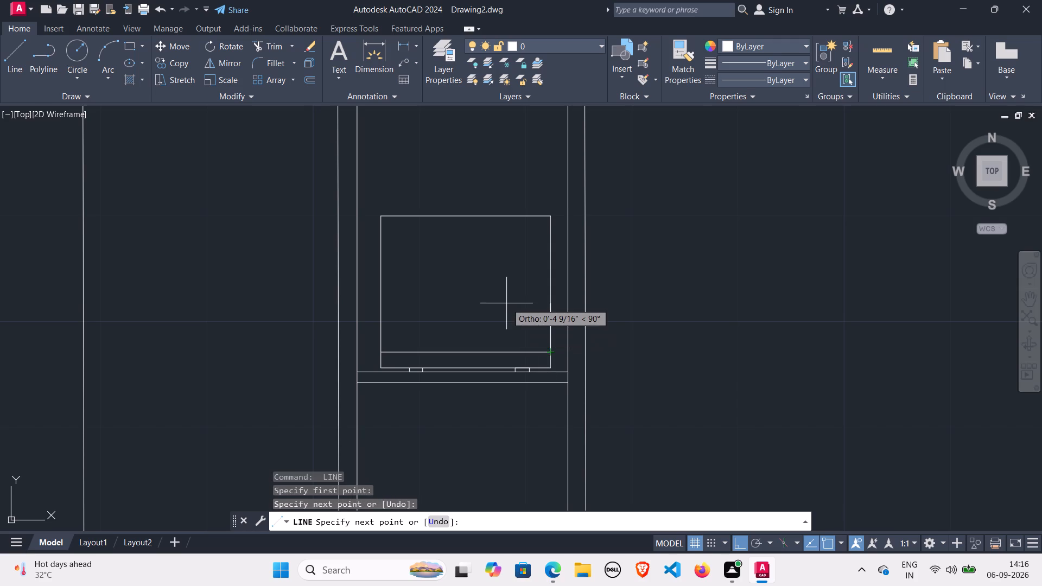
Draw a small rectangle about 2 15/16" wide by 2 9/16" high near the middle of the footed rectangle.
key("space")
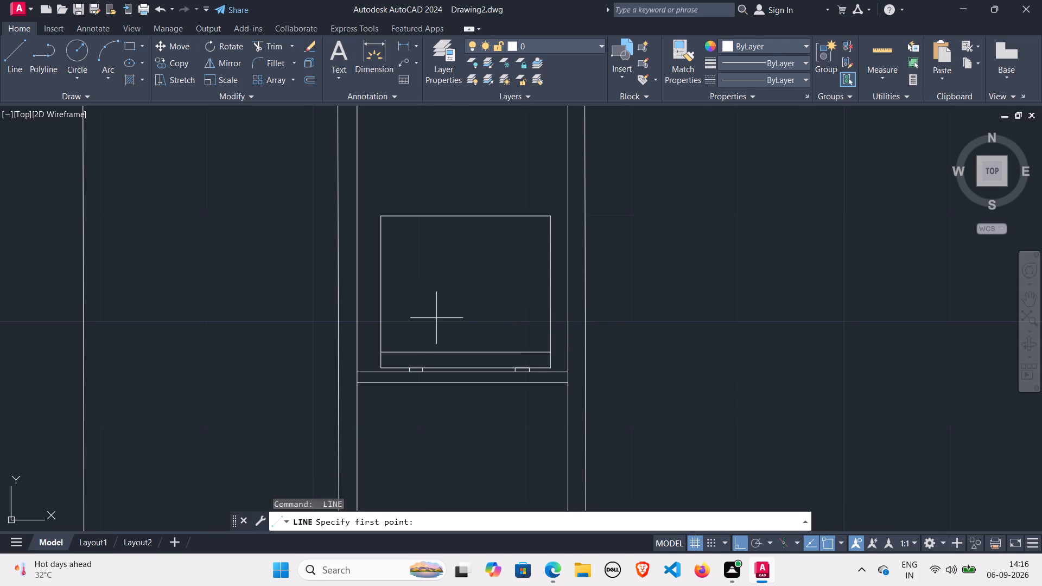
left_click(447, 289)
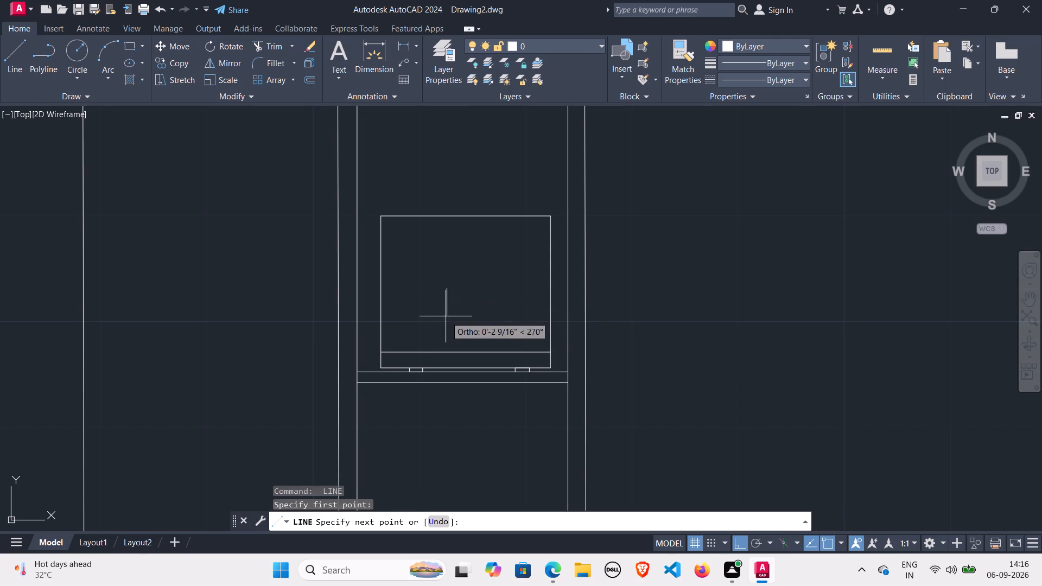
left_click(446, 316)
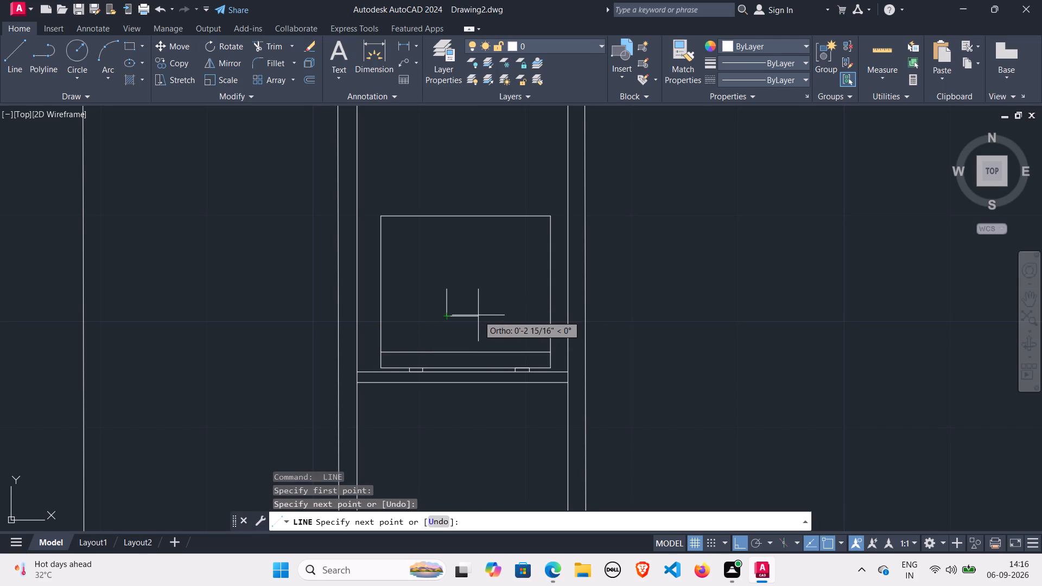
left_click(478, 315)
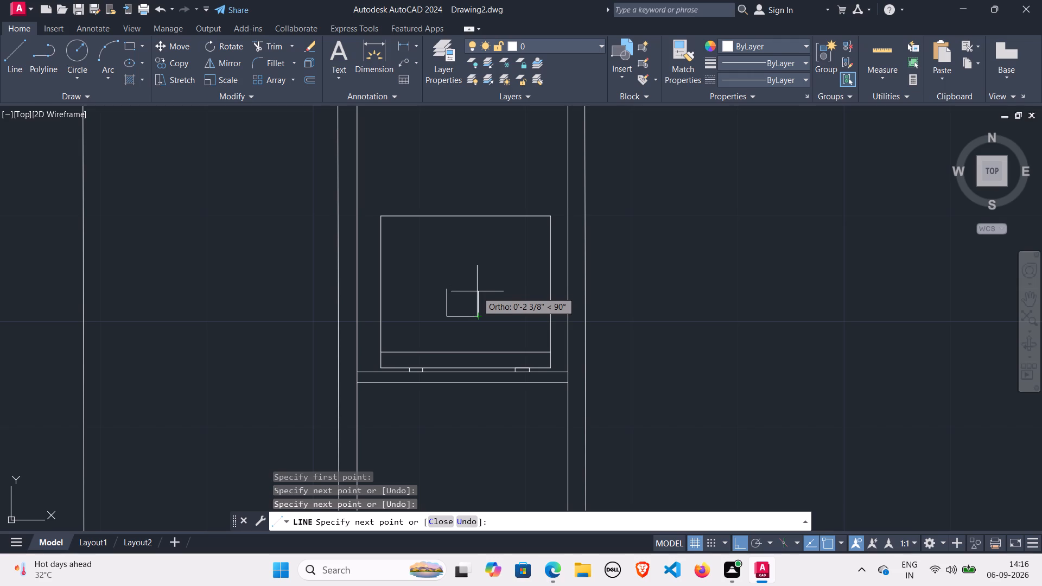
left_click(477, 289)
left_click(444, 292)
key("space")
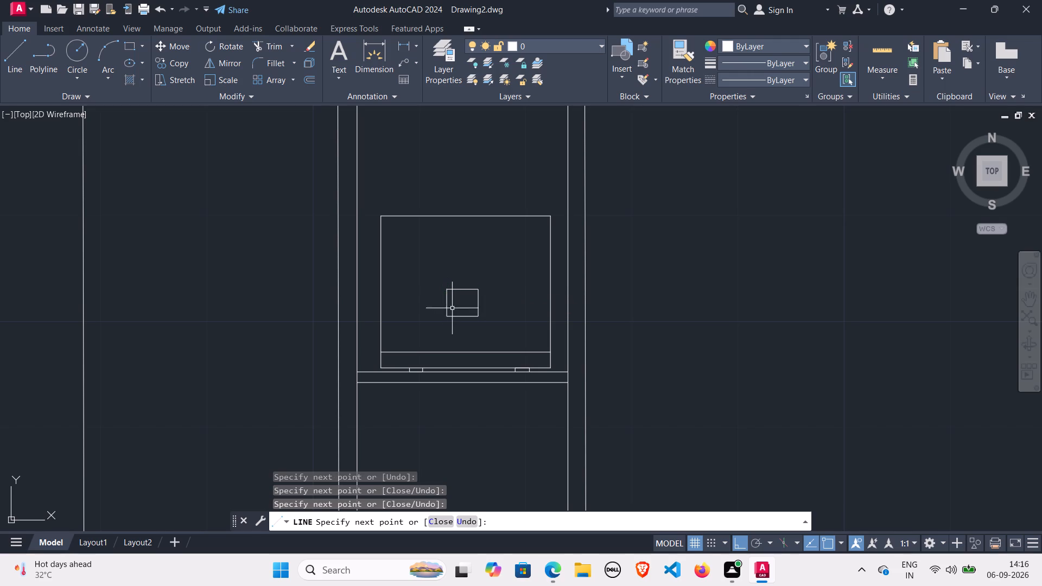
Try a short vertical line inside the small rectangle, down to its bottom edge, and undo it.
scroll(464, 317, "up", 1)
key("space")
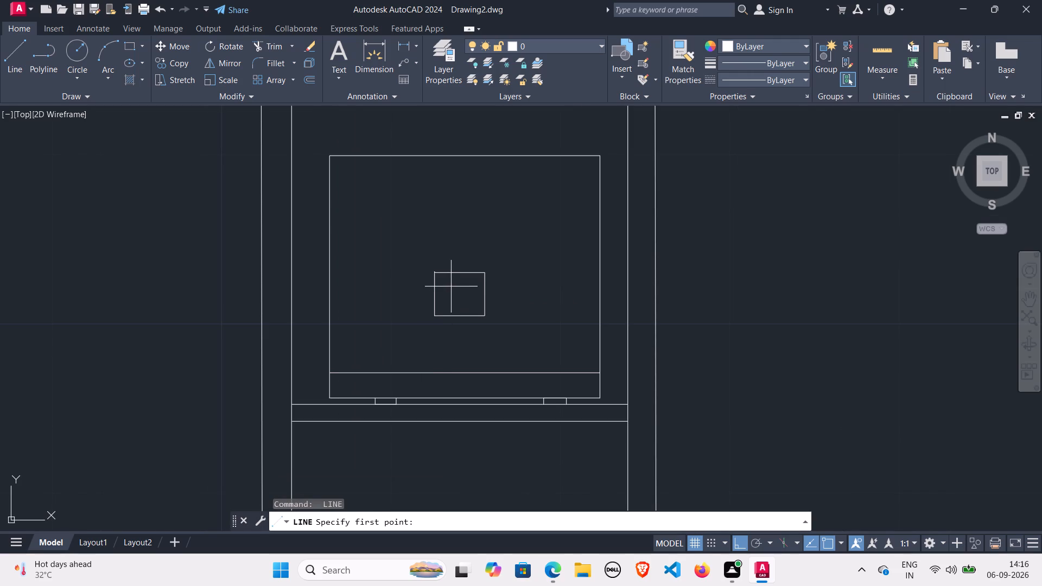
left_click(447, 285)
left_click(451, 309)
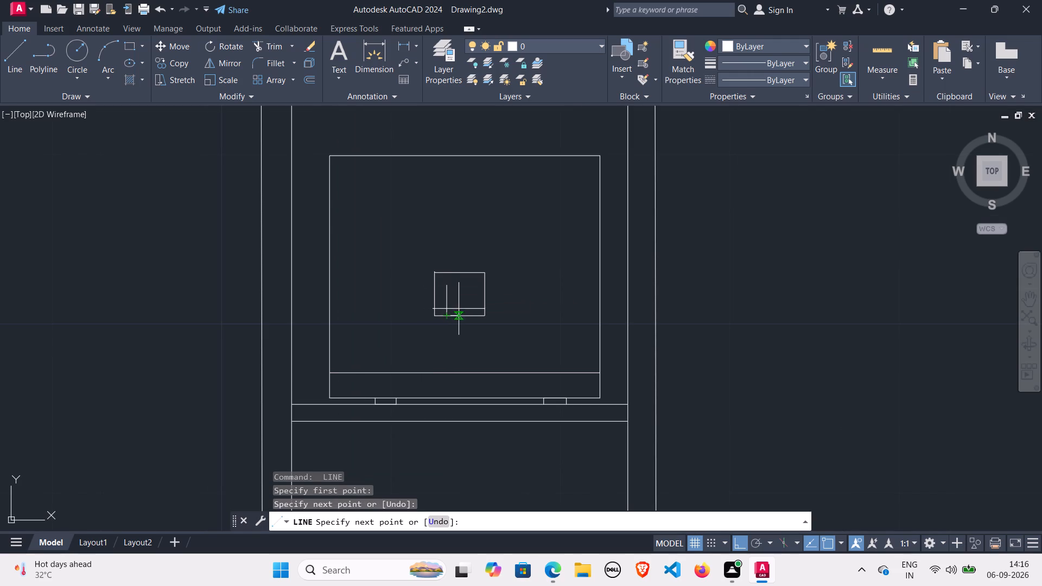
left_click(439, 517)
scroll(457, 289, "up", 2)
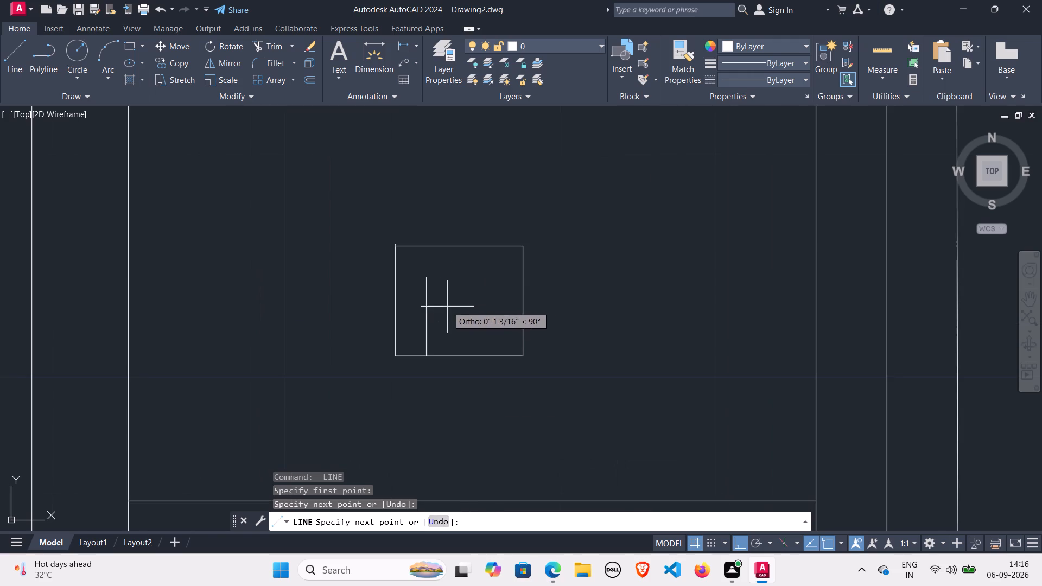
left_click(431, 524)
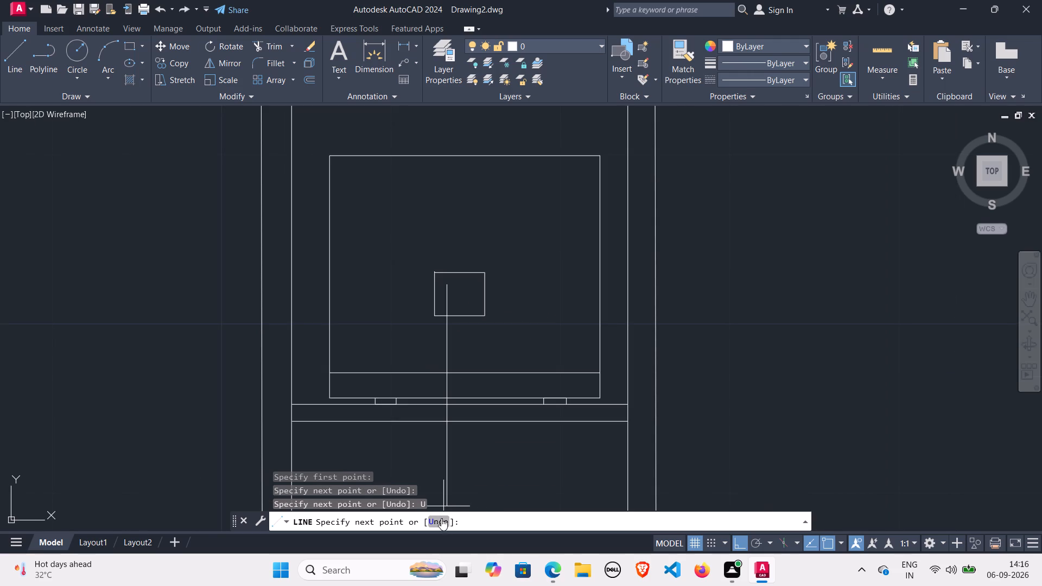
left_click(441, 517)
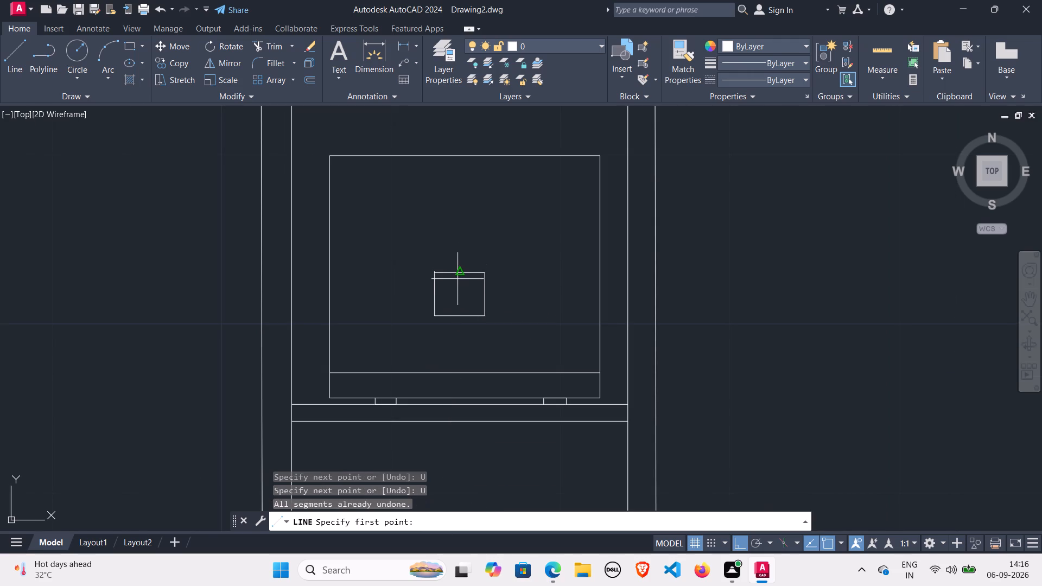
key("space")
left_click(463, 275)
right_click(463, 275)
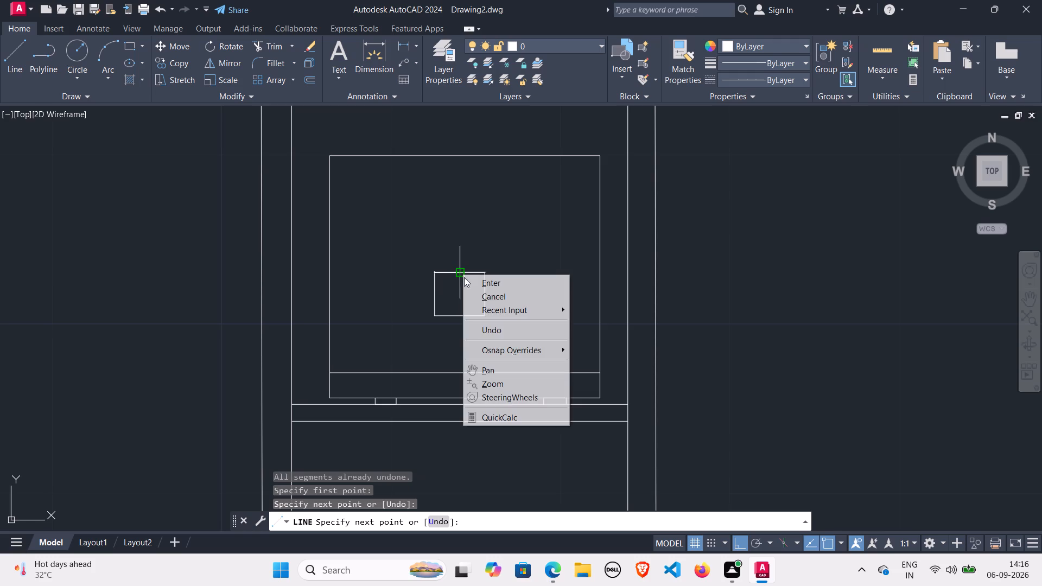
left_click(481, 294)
Erase both segments of the top edge of the small rectangle inside the footed rectangle.
left_click(472, 273)
right_click(472, 273)
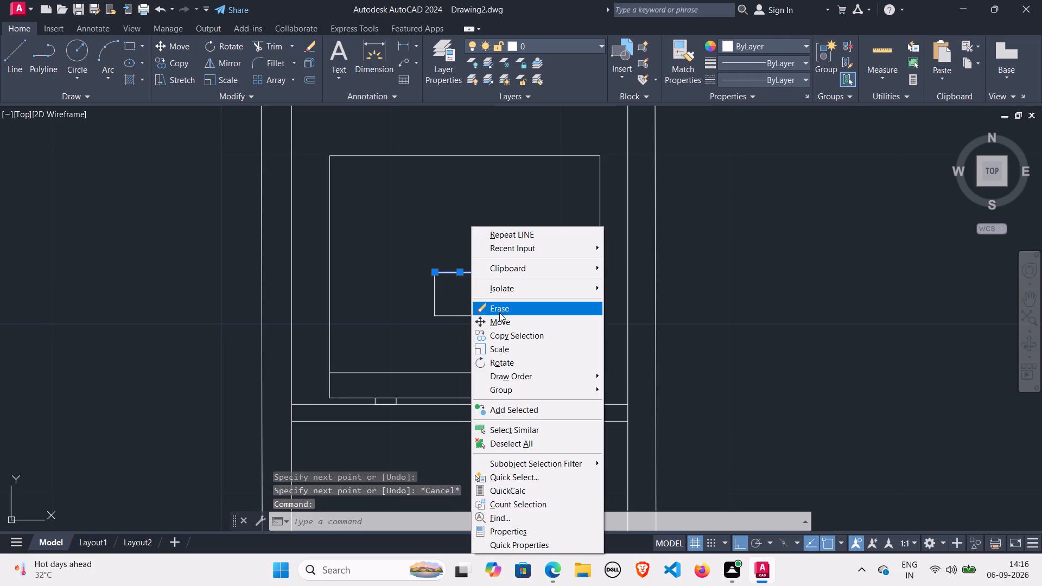
left_click(495, 307)
key("space")
left_click(452, 274)
right_click_drag(452, 274, 425, 265)
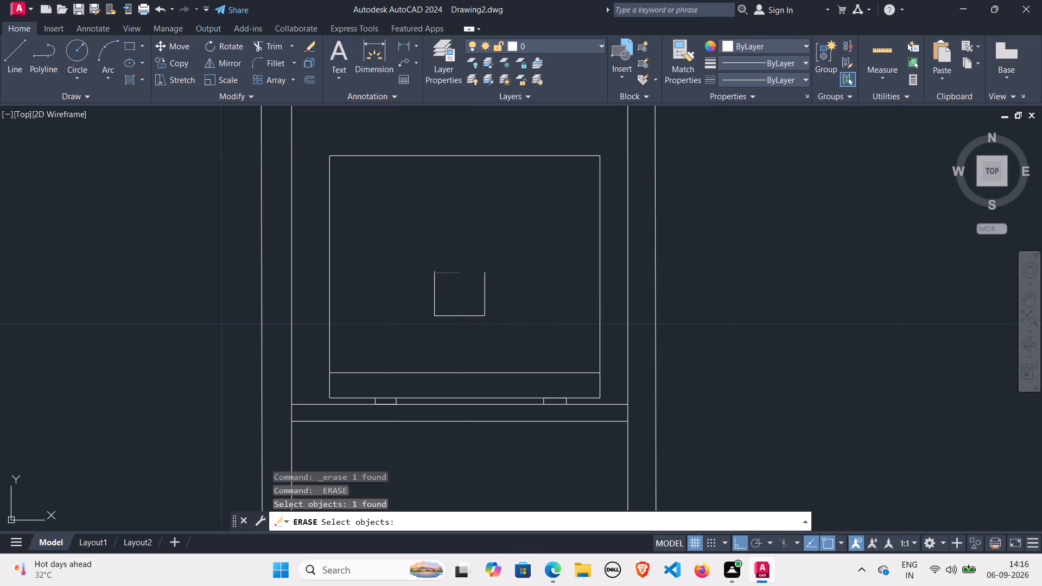
right_click_drag(425, 265, 425, 265)
key("space")
key("space")
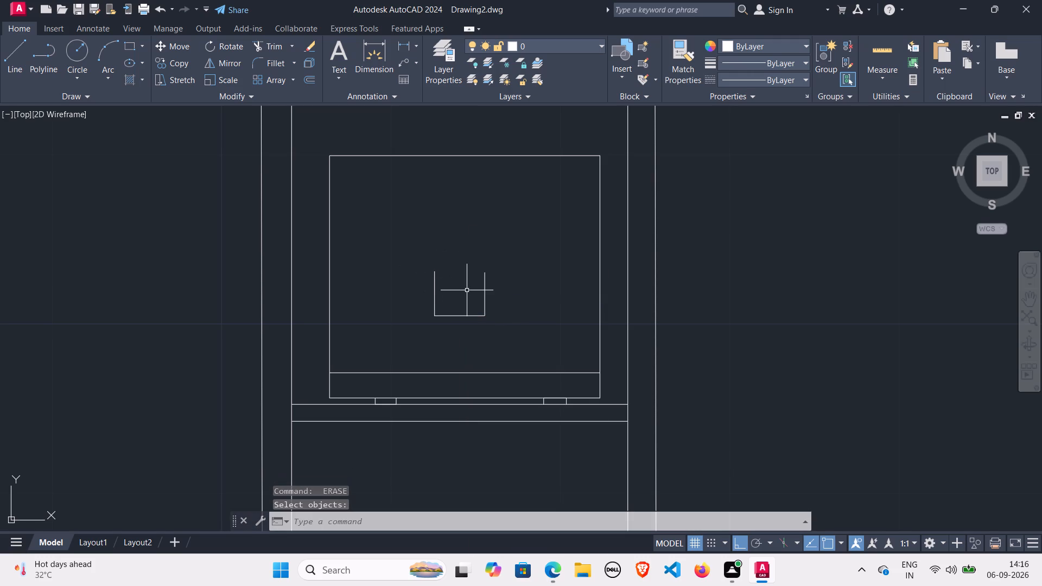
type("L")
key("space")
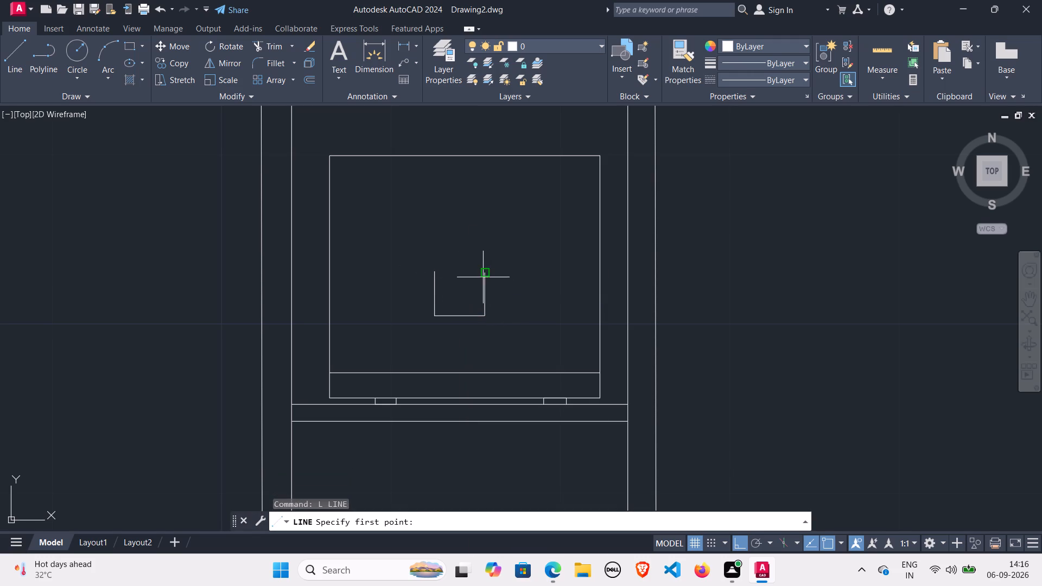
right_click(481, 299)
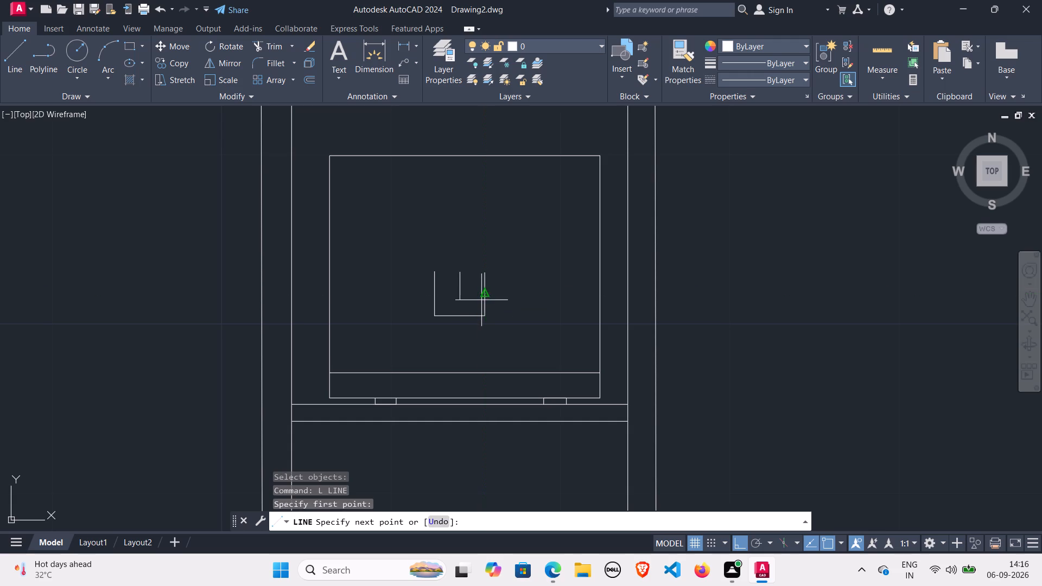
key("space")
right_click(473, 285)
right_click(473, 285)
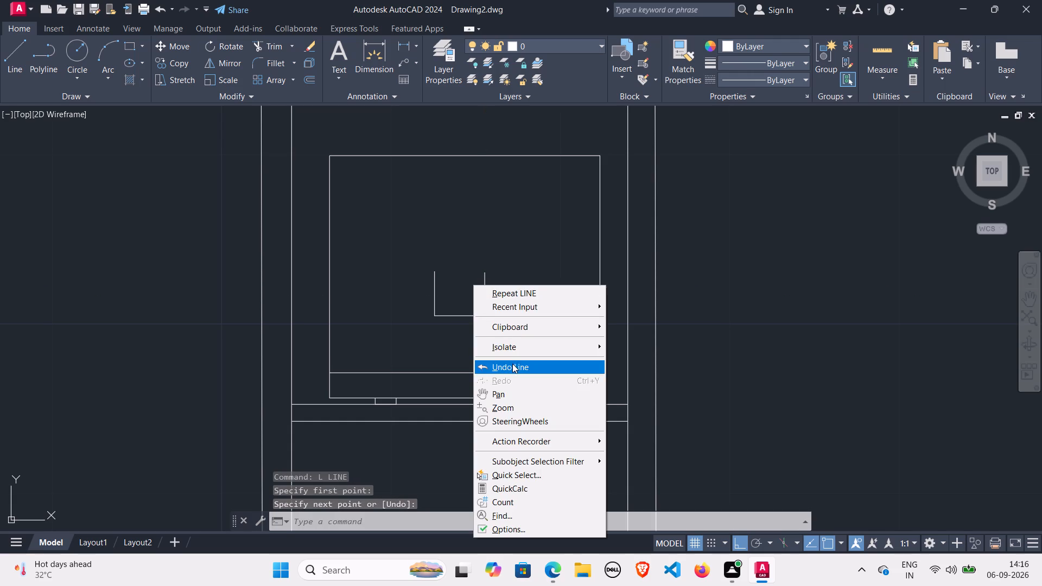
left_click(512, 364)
Erase the remaining side and bottom lines of the small rectangle together.
left_click_drag(499, 250, 471, 243)
left_click(425, 341)
right_click(442, 330)
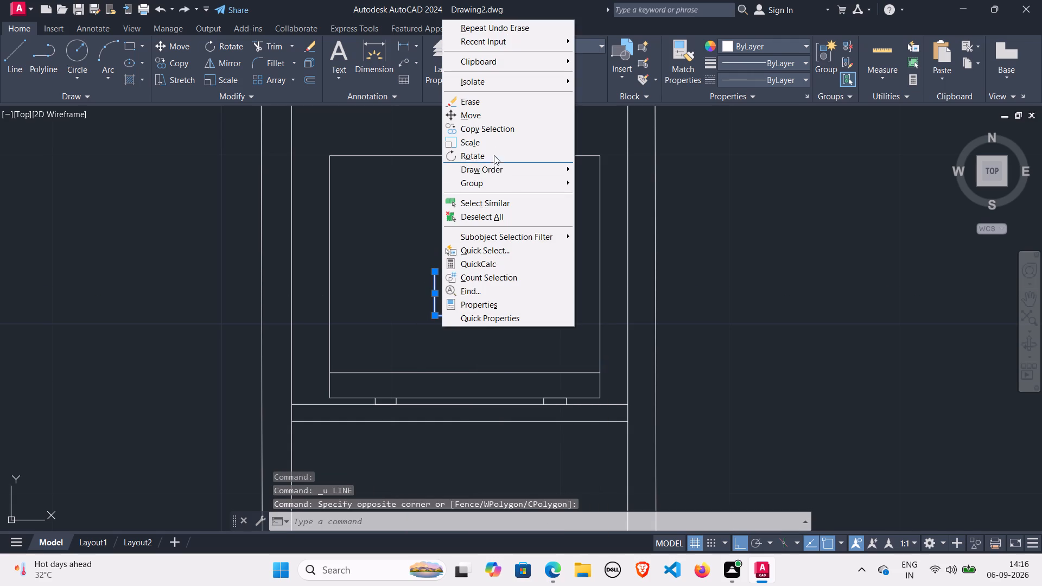
left_click(505, 99)
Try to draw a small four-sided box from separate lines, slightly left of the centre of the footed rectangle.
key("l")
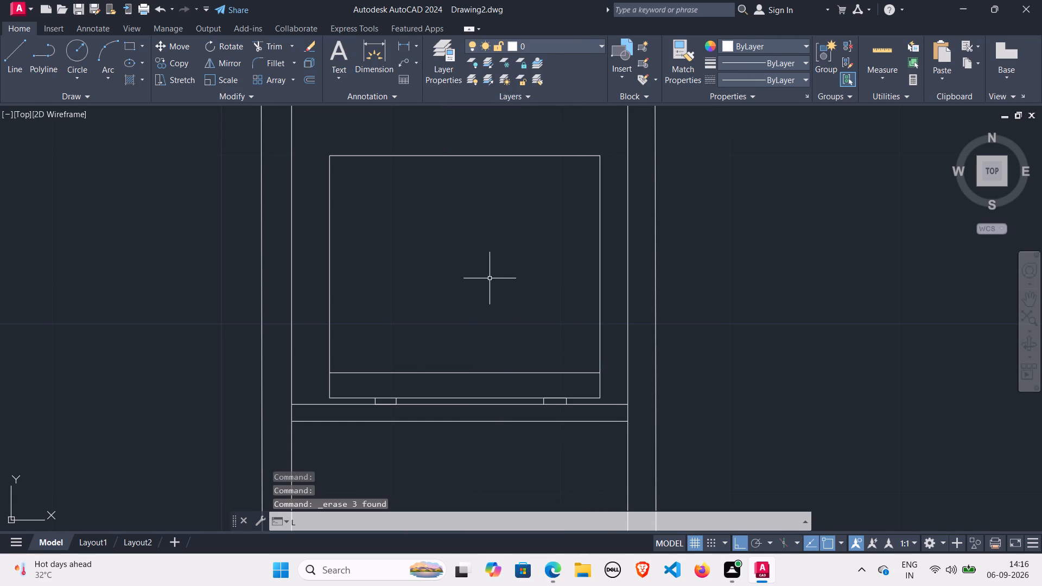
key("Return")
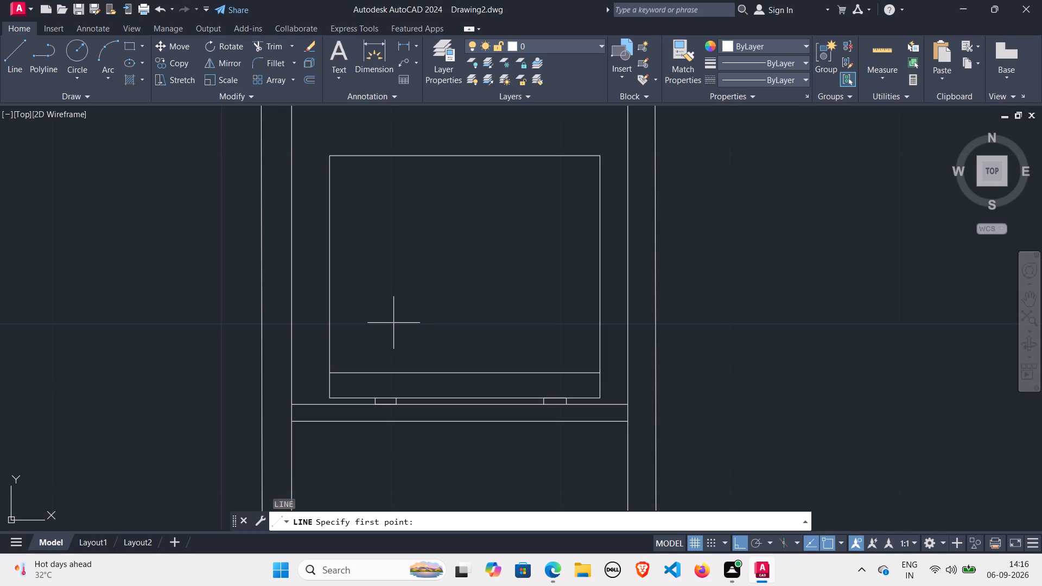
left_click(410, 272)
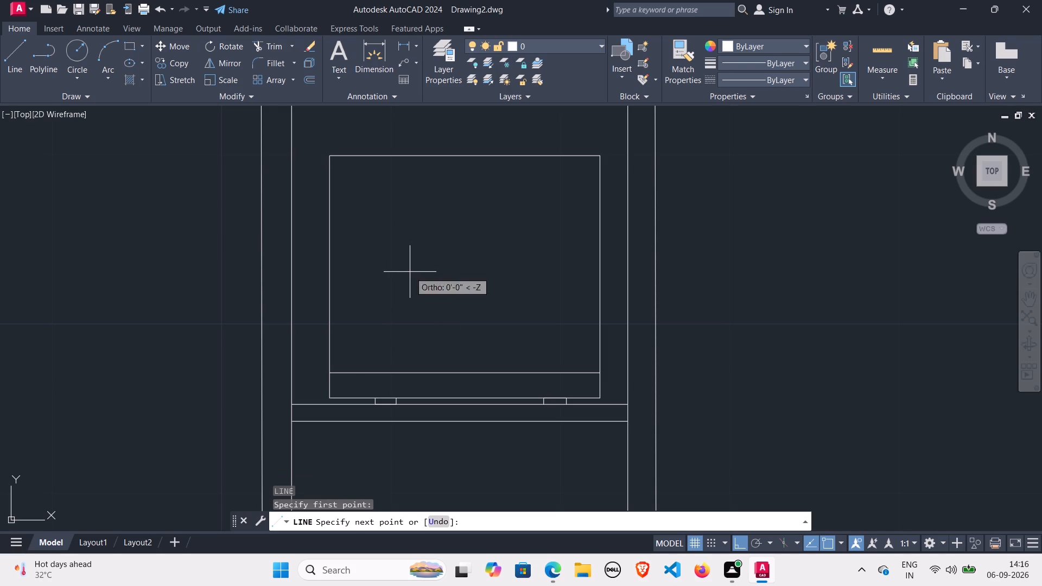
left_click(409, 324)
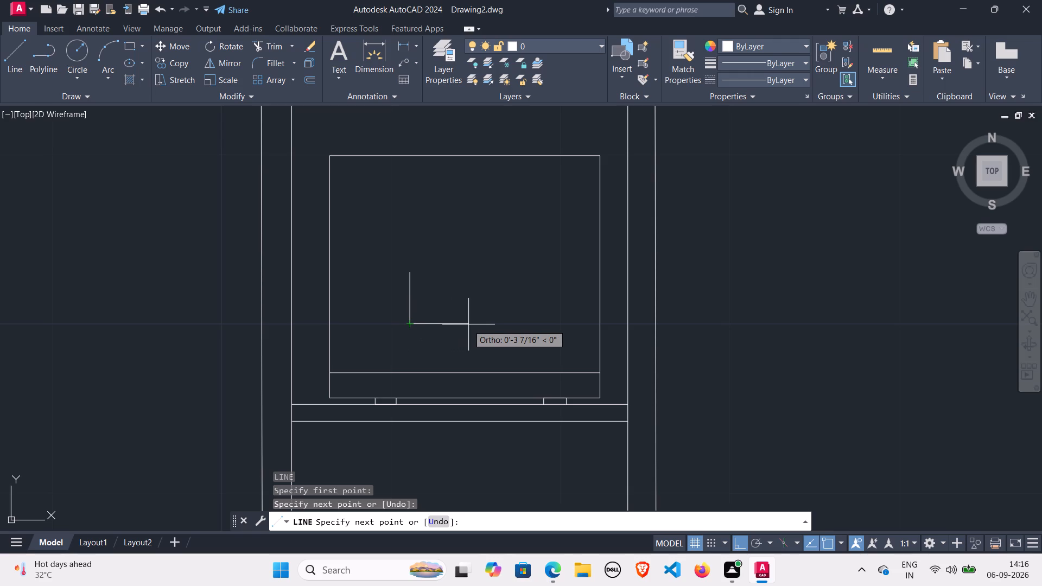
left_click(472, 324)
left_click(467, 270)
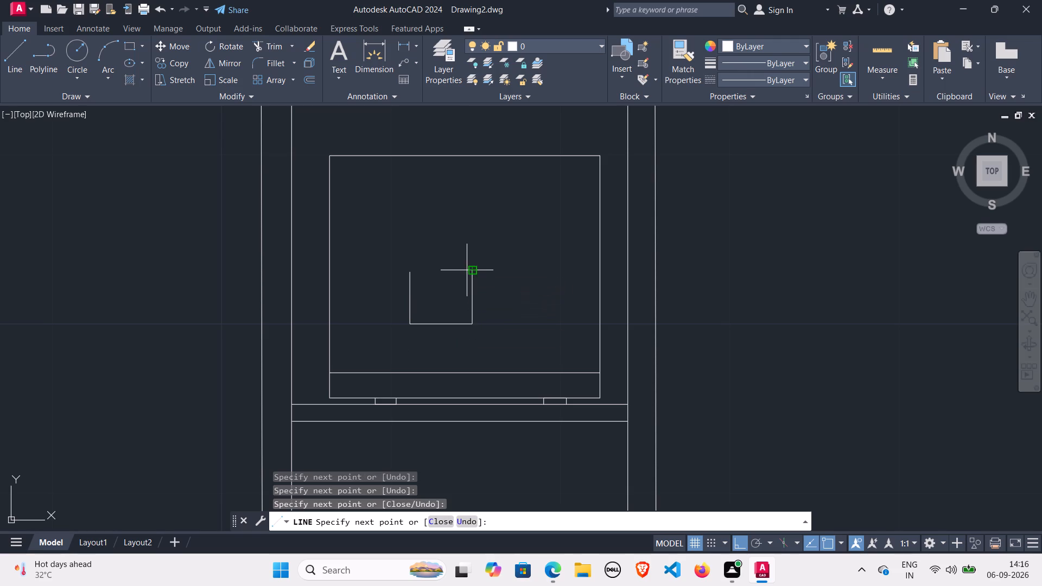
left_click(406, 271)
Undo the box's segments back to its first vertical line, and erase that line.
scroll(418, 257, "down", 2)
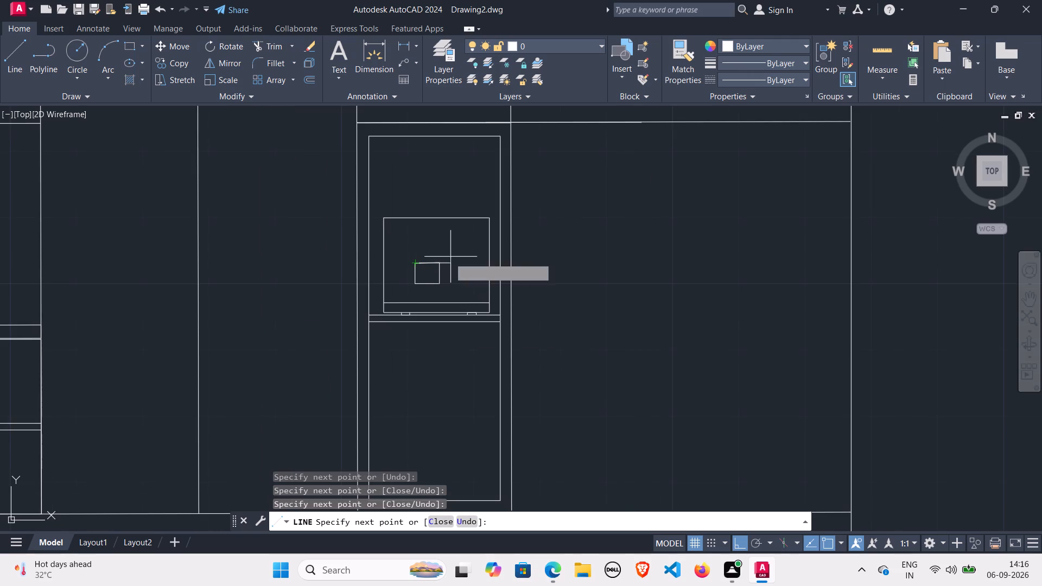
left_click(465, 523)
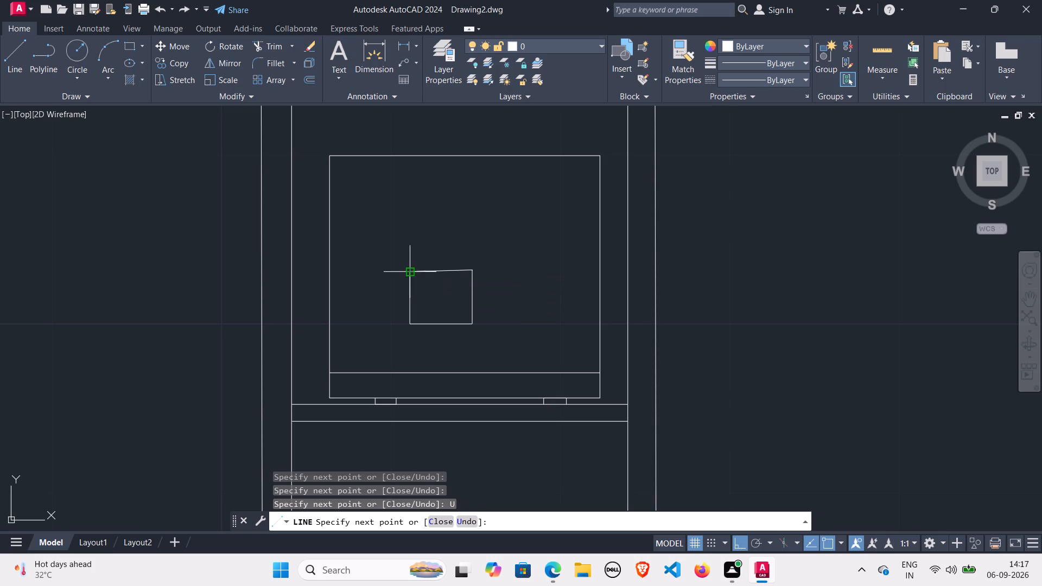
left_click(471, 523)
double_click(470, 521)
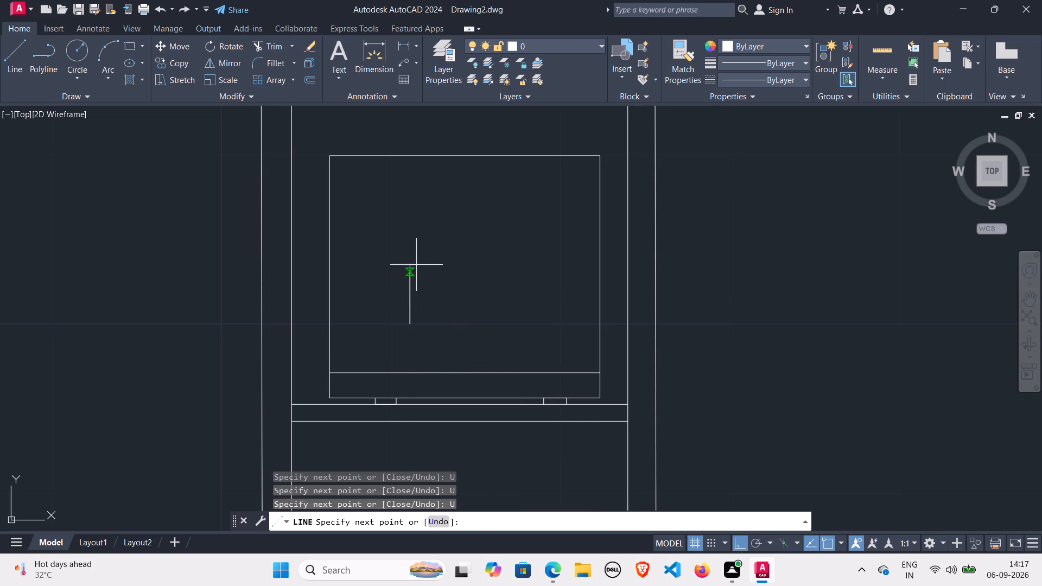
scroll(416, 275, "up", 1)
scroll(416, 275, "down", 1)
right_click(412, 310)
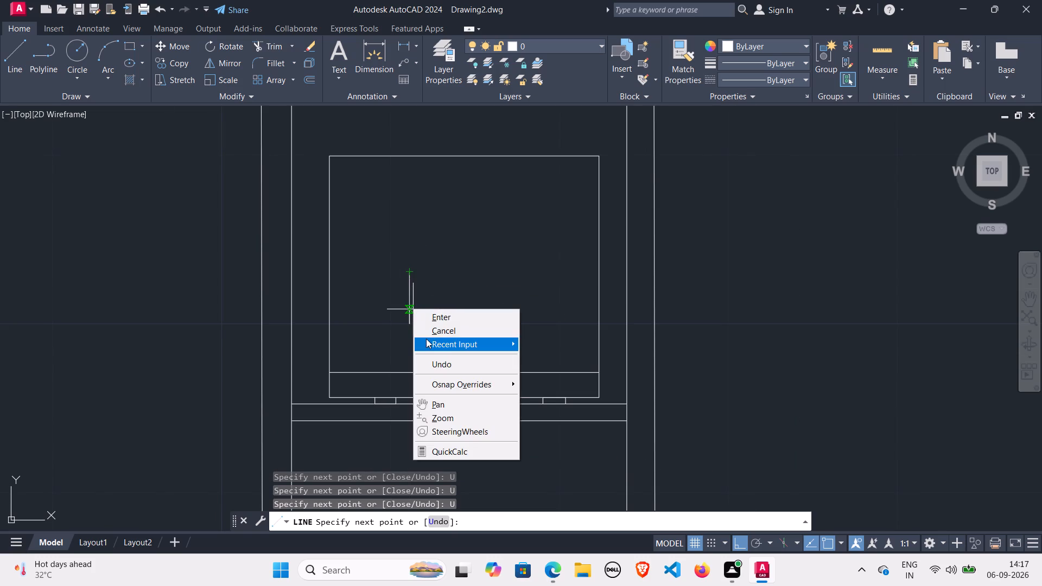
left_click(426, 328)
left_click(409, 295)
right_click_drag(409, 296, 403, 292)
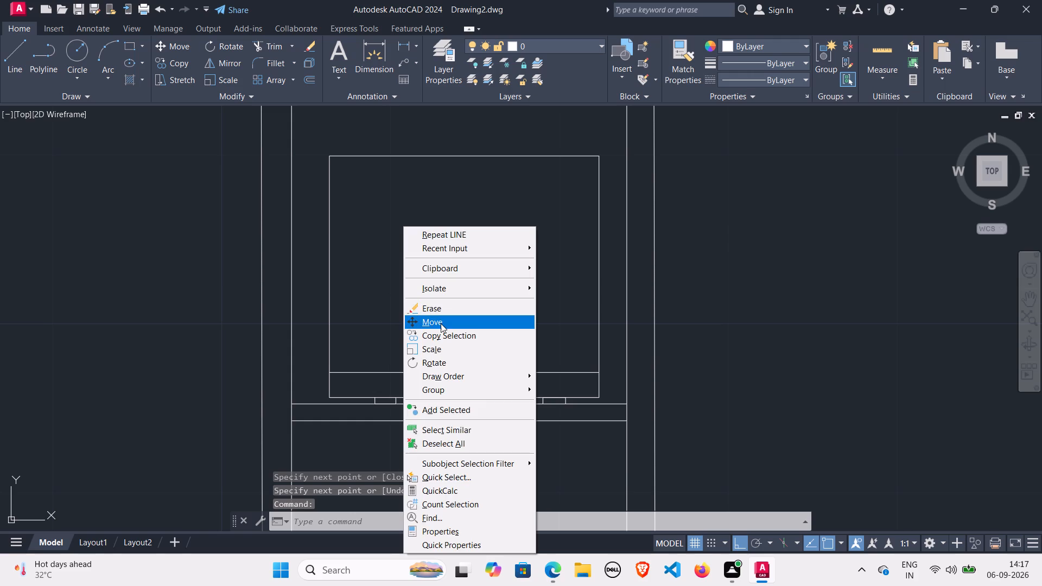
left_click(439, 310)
Draw a small, nearly square rectangle near the middle of the large footed rectangle with the Rectangle command.
type("REC")
key("Return")
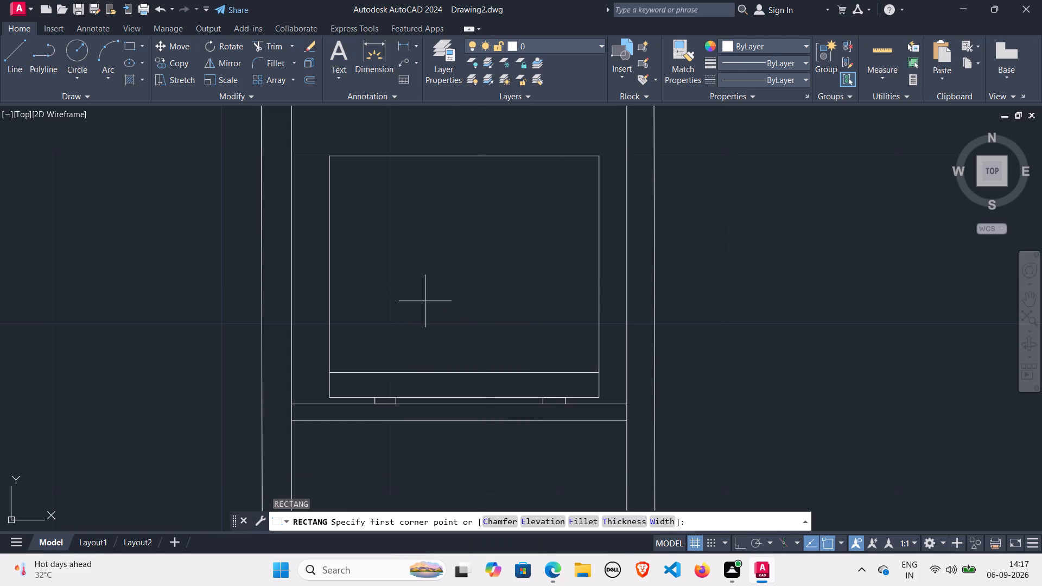
left_click(428, 267)
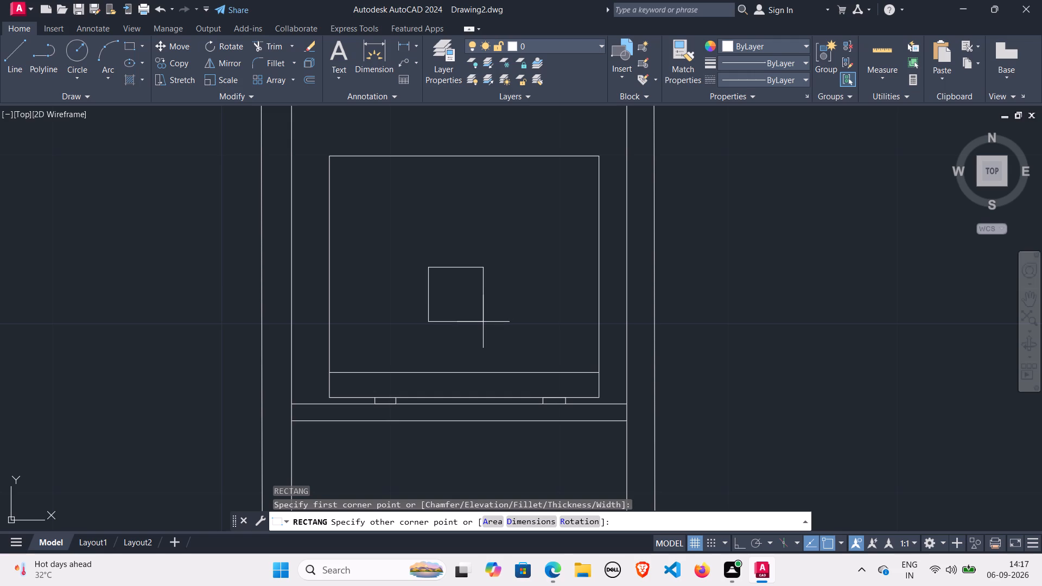
left_click(483, 324)
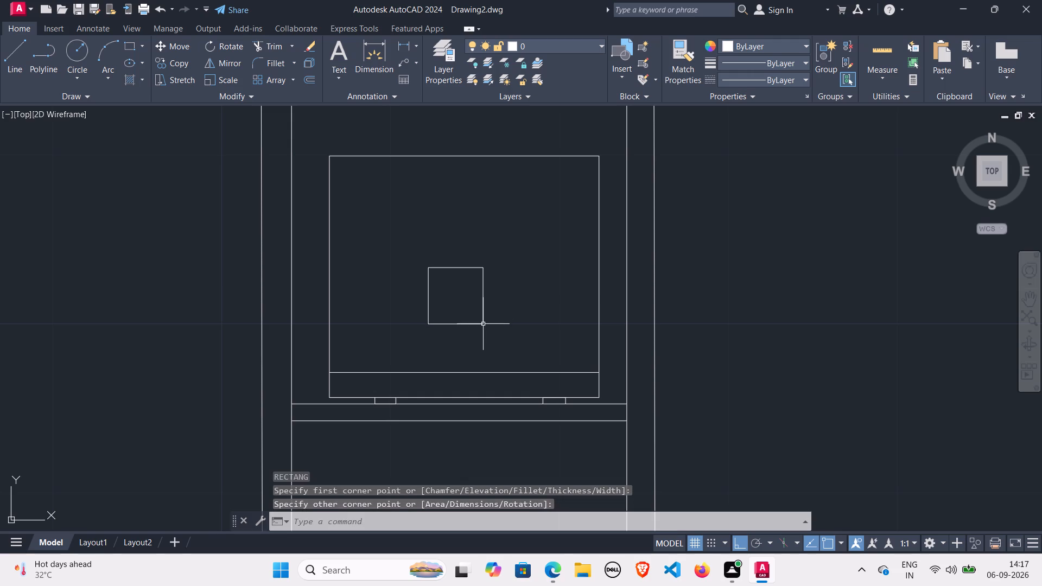
Draw a smaller rectangle inside the small square, leaving a narrow margin on all sides.
key("space")
key("space")
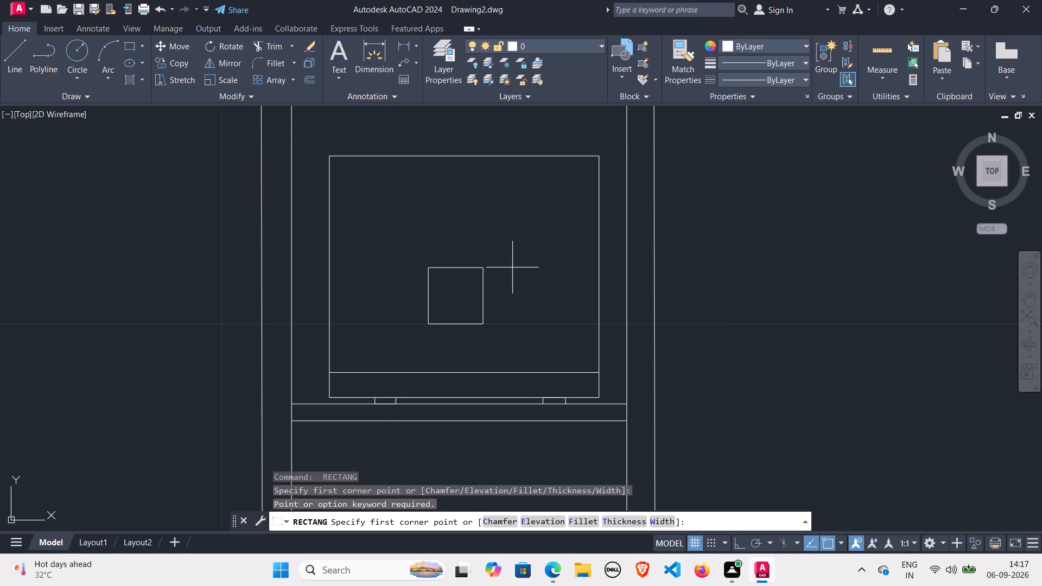
left_click(440, 280)
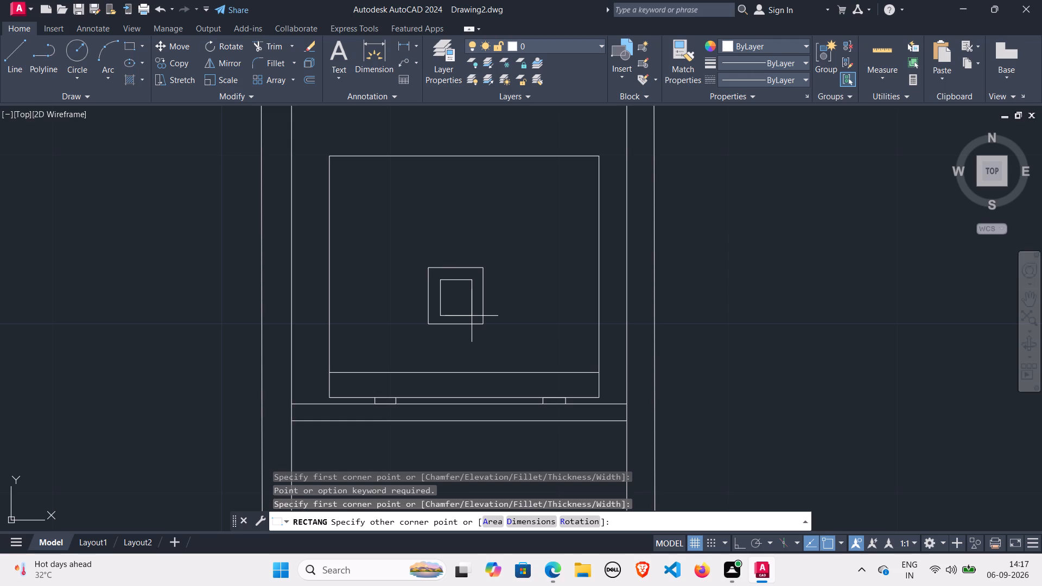
left_click(473, 316)
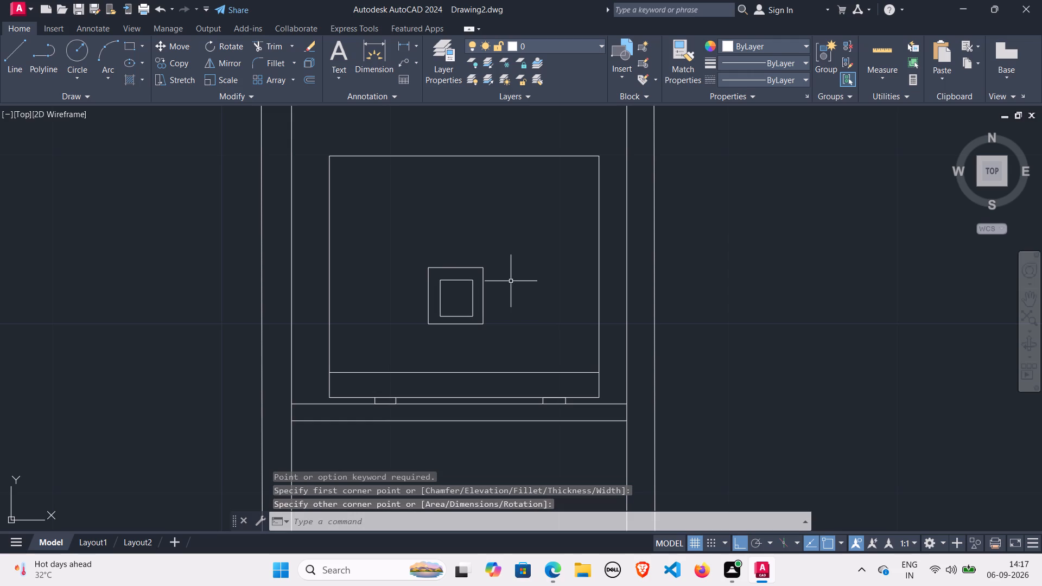
Draw a tiny rectangular foot under the left part of the small square, starting on its bottom edge.
key("space")
key("space")
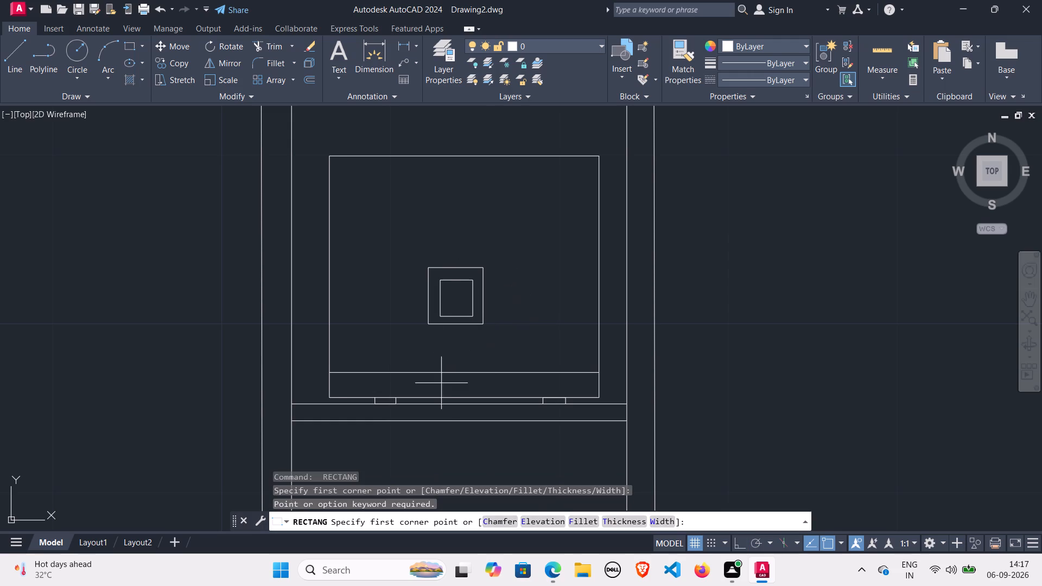
left_click(436, 325)
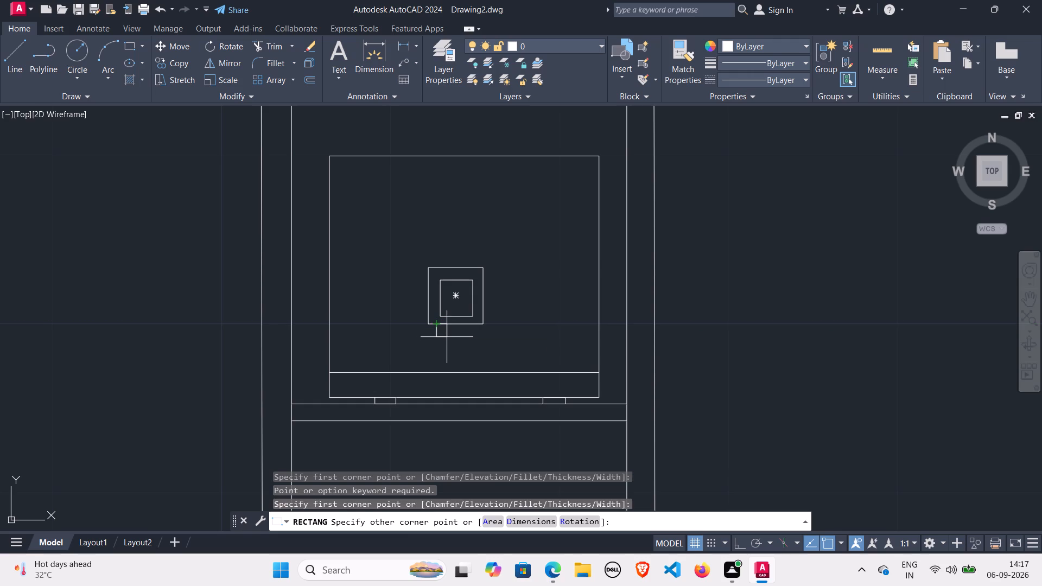
left_click(447, 332)
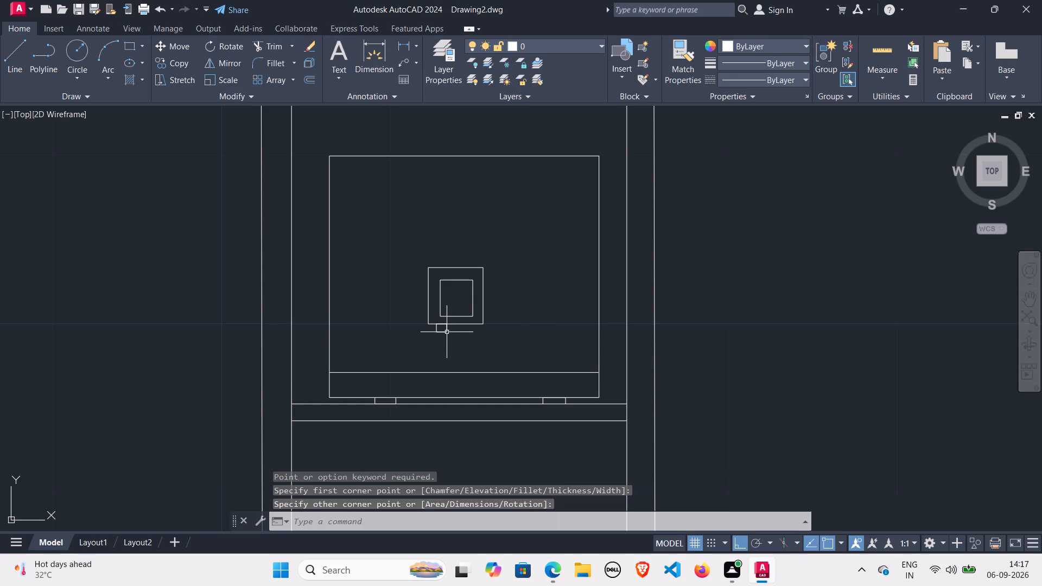
Draw a matching tiny foot under the right part of the small square, level with the left foot's bottom.
key("space")
key("space")
left_click(466, 325)
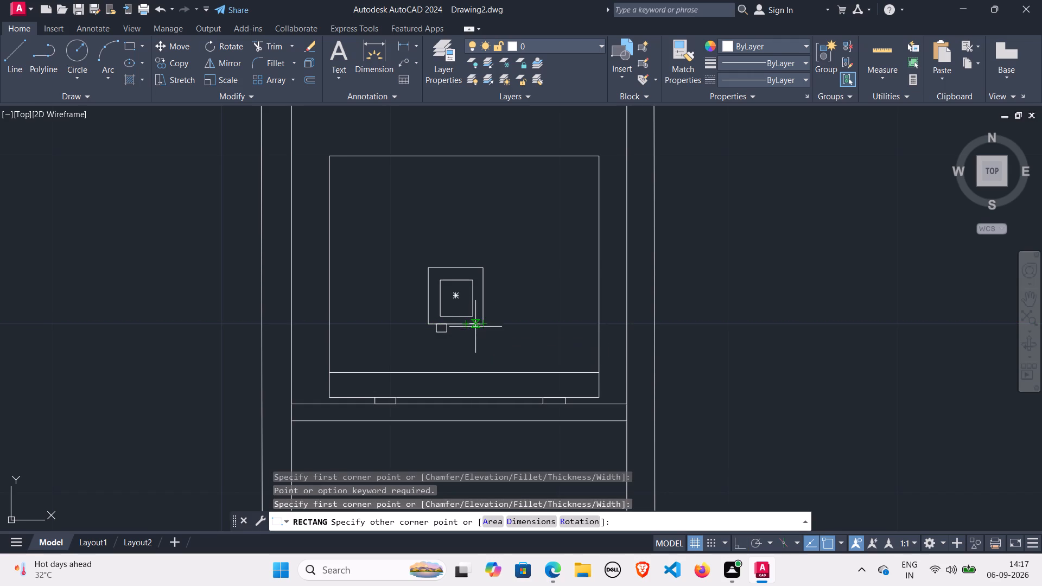
scroll(470, 328, "up", 2)
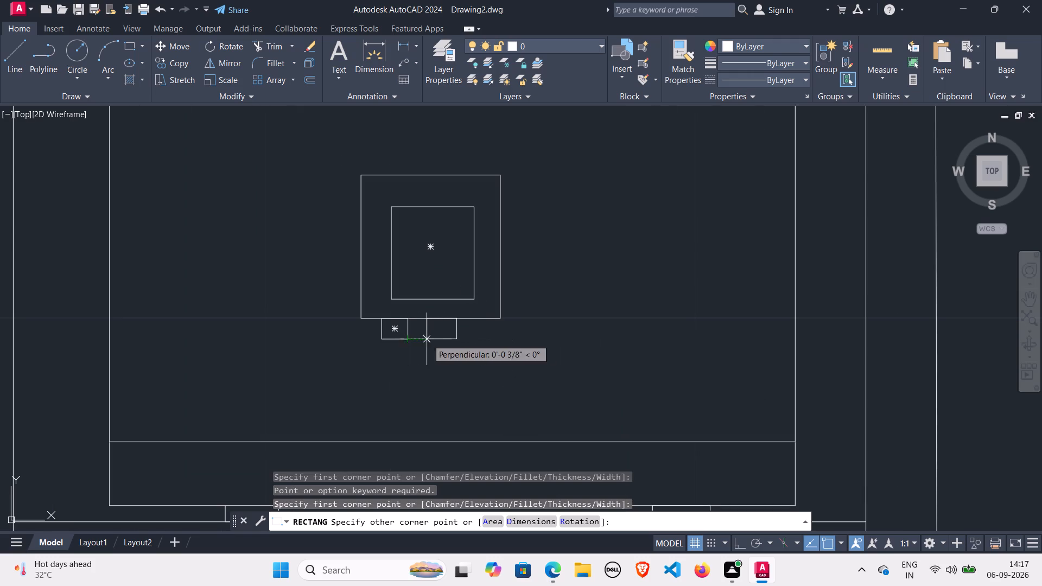
left_click(484, 334)
Draw a tall, narrow vertical rectangle inside the large footed rectangle, between the small square and its right edge.
scroll(536, 333, "down", 2)
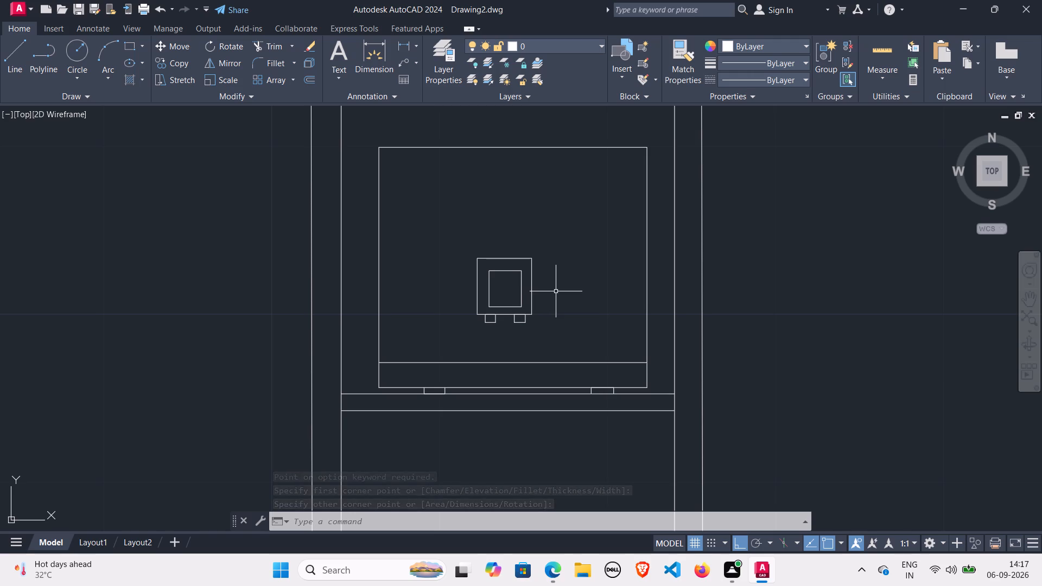
type("RE")
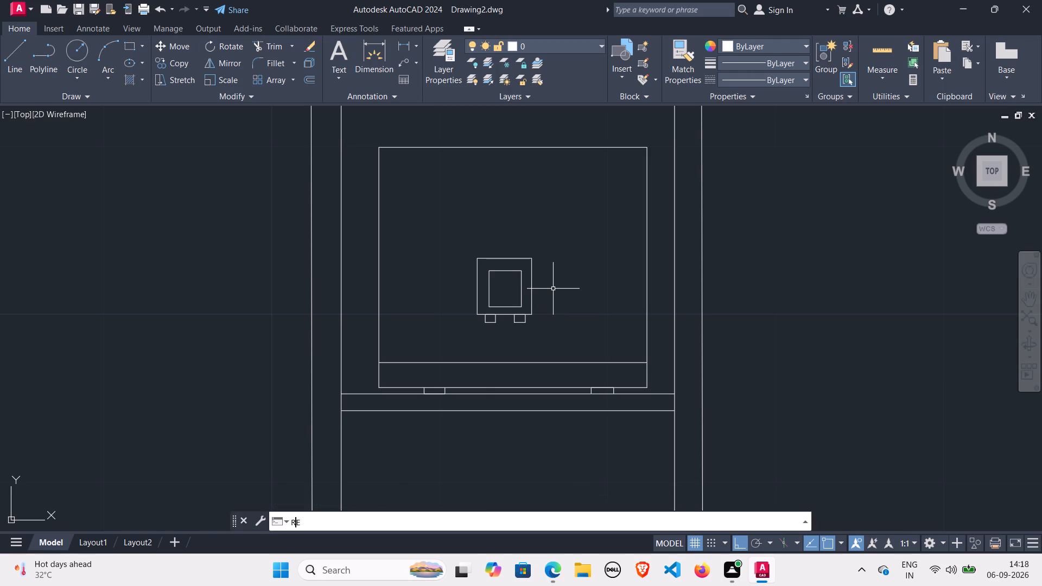
type("C")
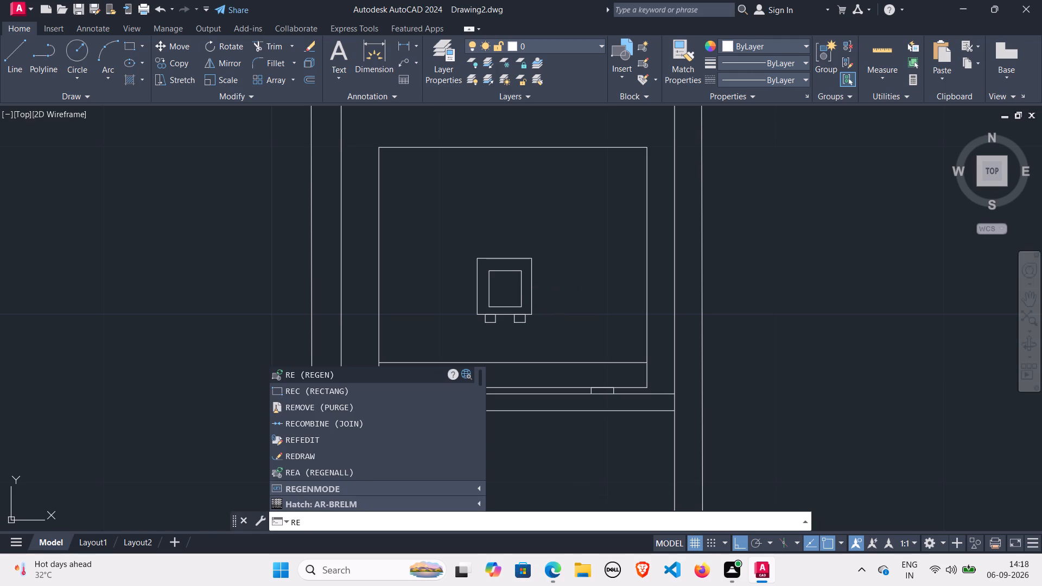
key("space")
scroll(579, 252, "up", 1)
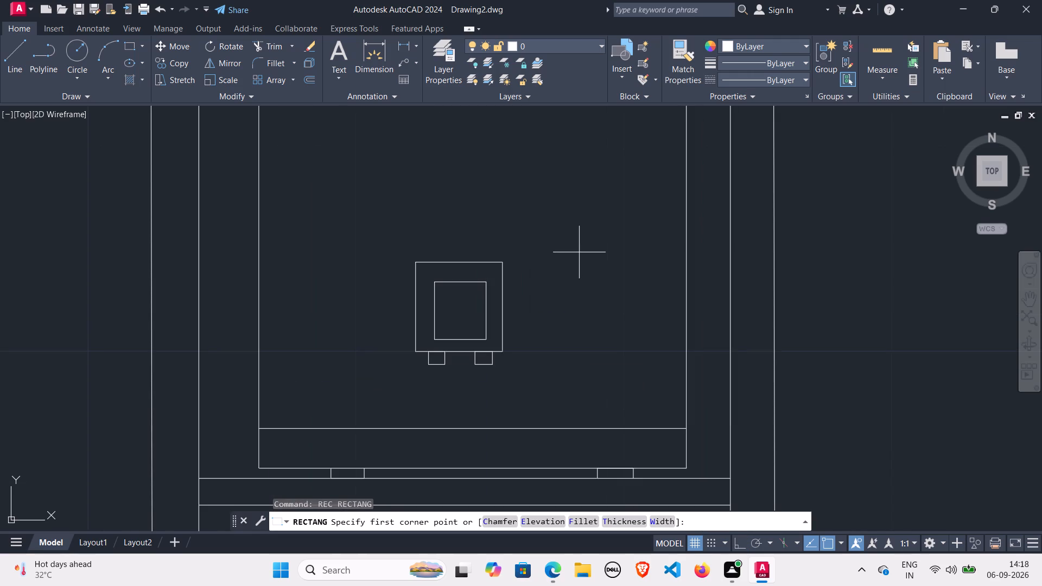
scroll(619, 241, "up", 1)
middle_click_drag(619, 241, 475, 315)
scroll(481, 304, "down", 1)
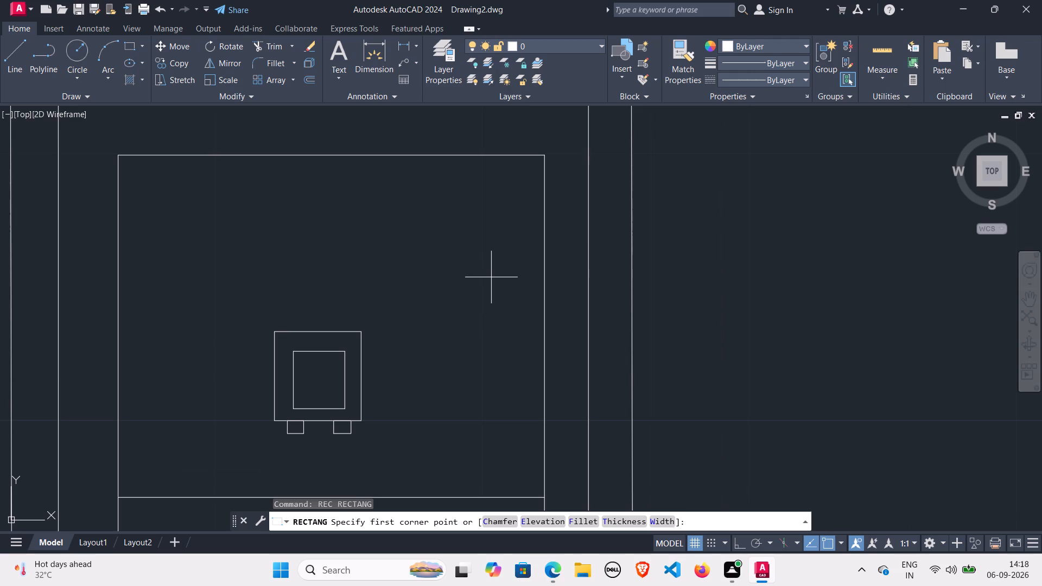
left_click(480, 272)
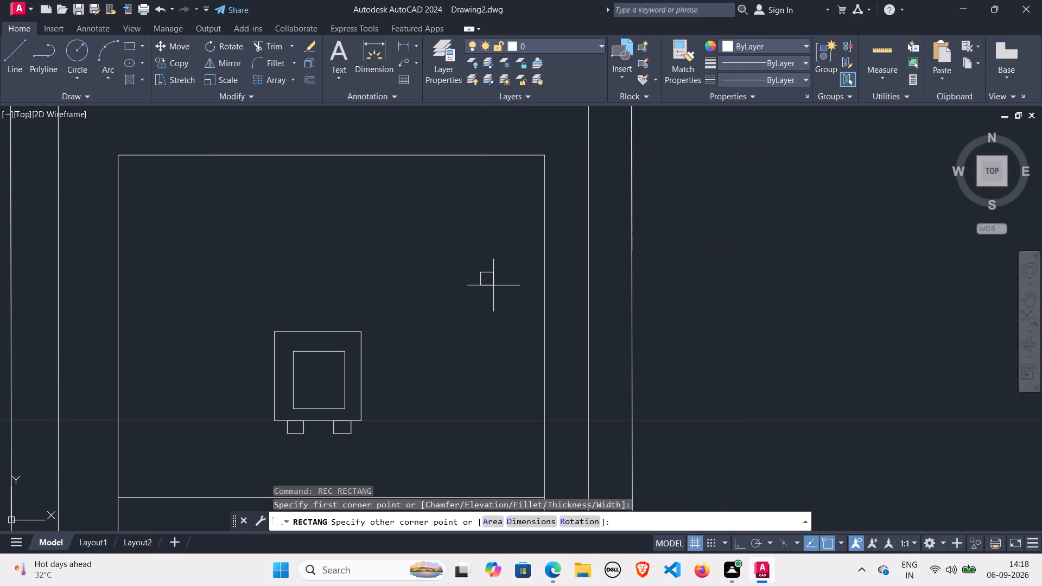
left_click(495, 370)
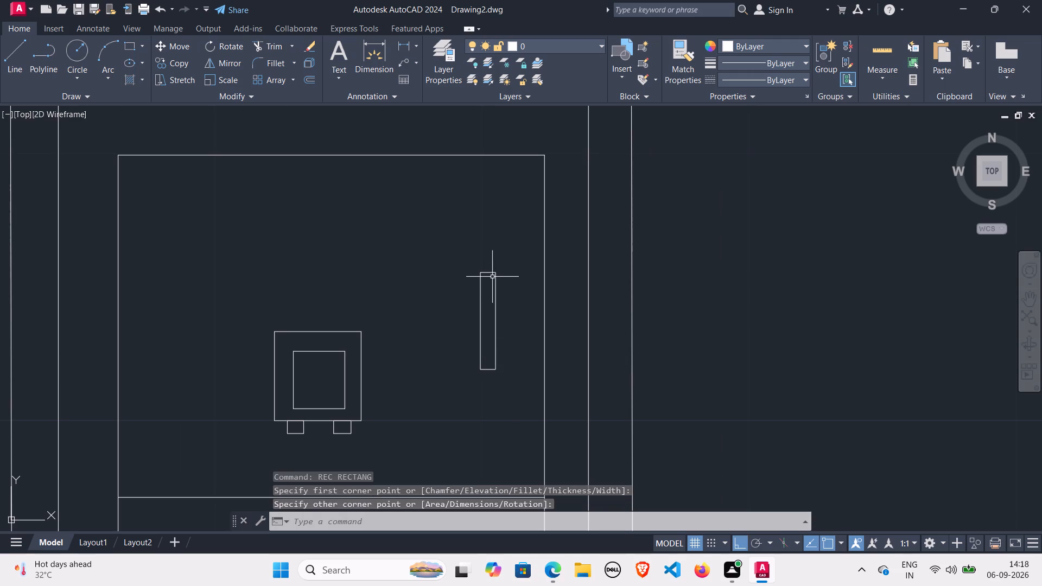
Draw a small rectangular block on top of the narrow vertical rectangle, flush with its left side and extending past its right side.
key("space")
left_click(478, 273)
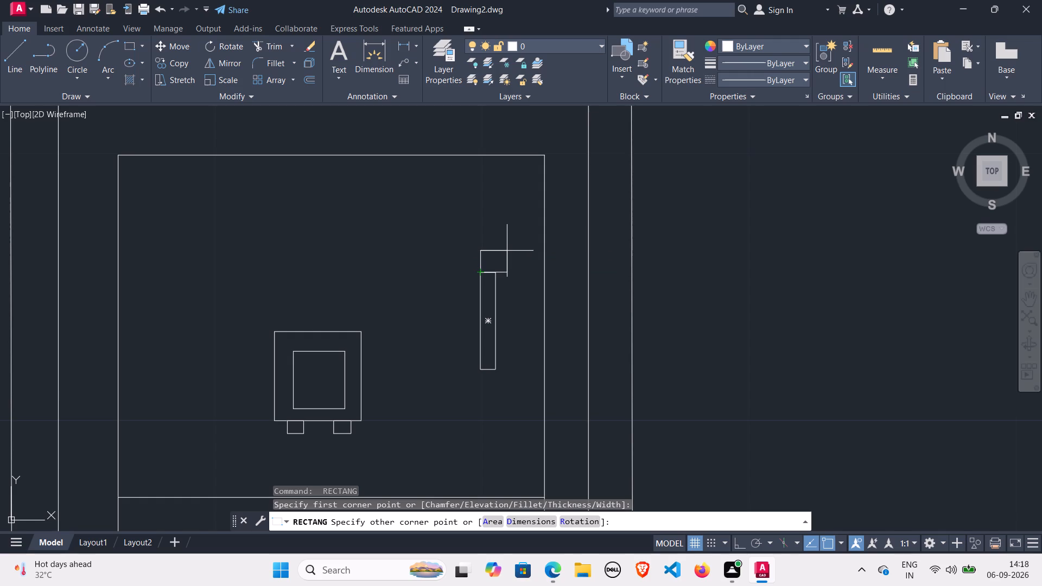
left_click(507, 251)
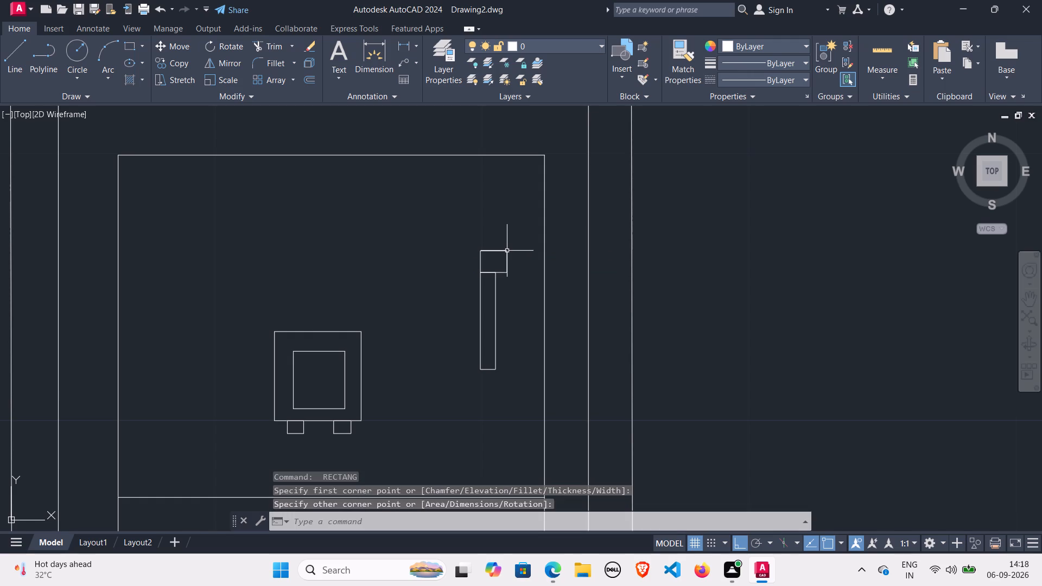
Draw a thin vertical rectangle rising from the small block's upper-left corner, narrower than the bar below the block.
key("space")
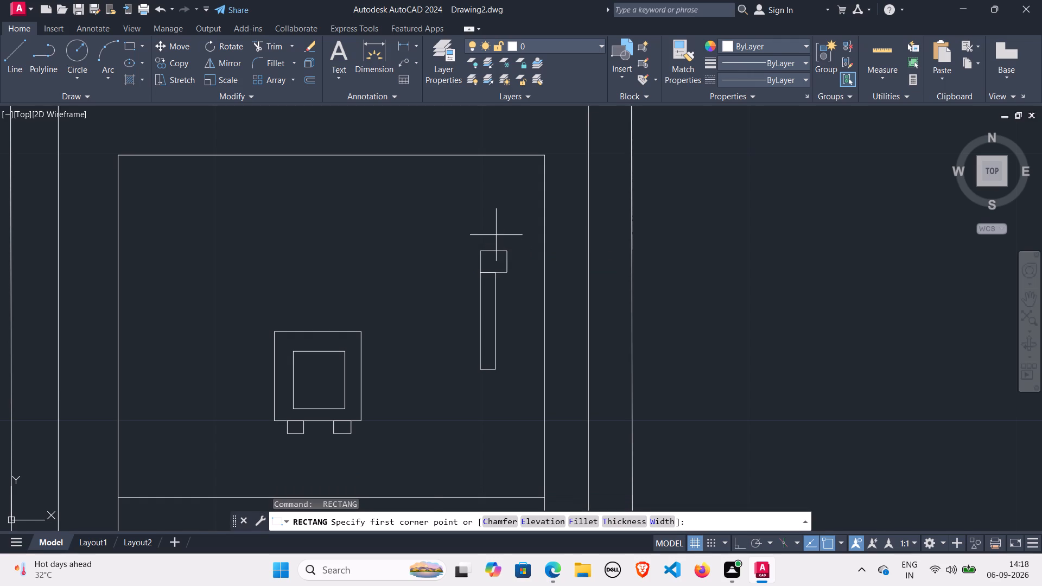
key("space")
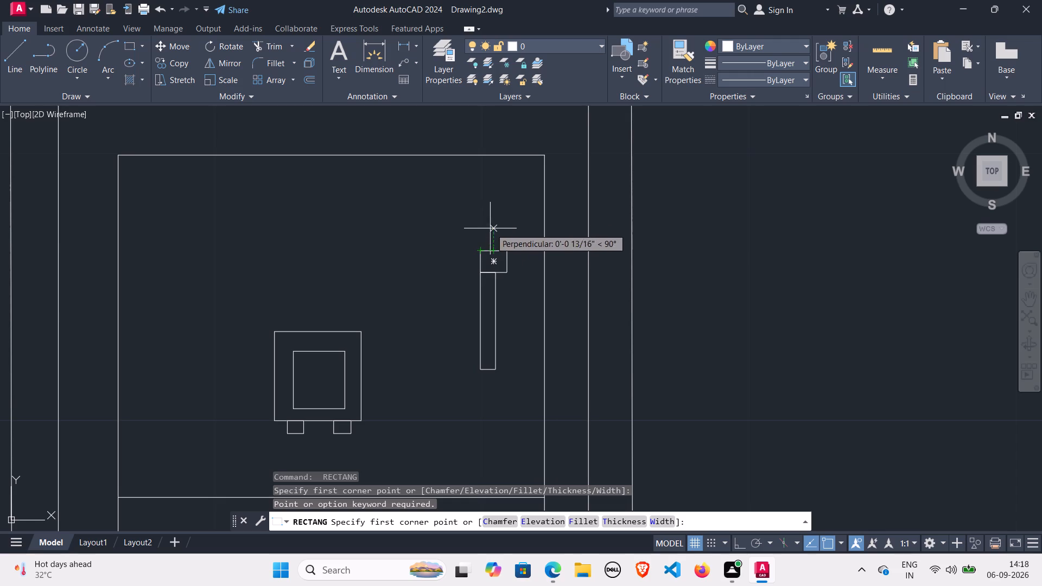
key("space")
scroll(486, 226, "up", 1)
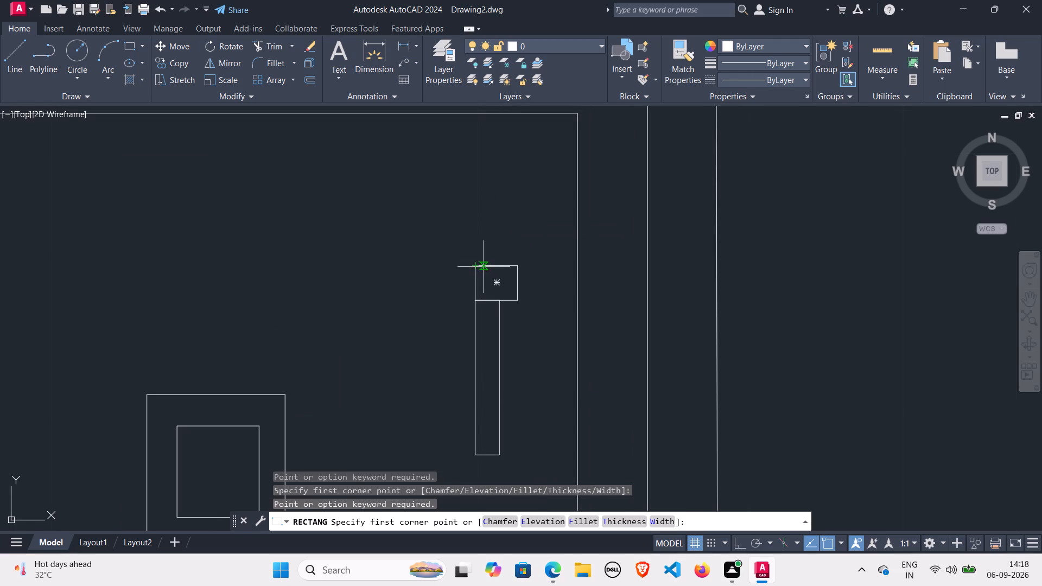
left_click(481, 266)
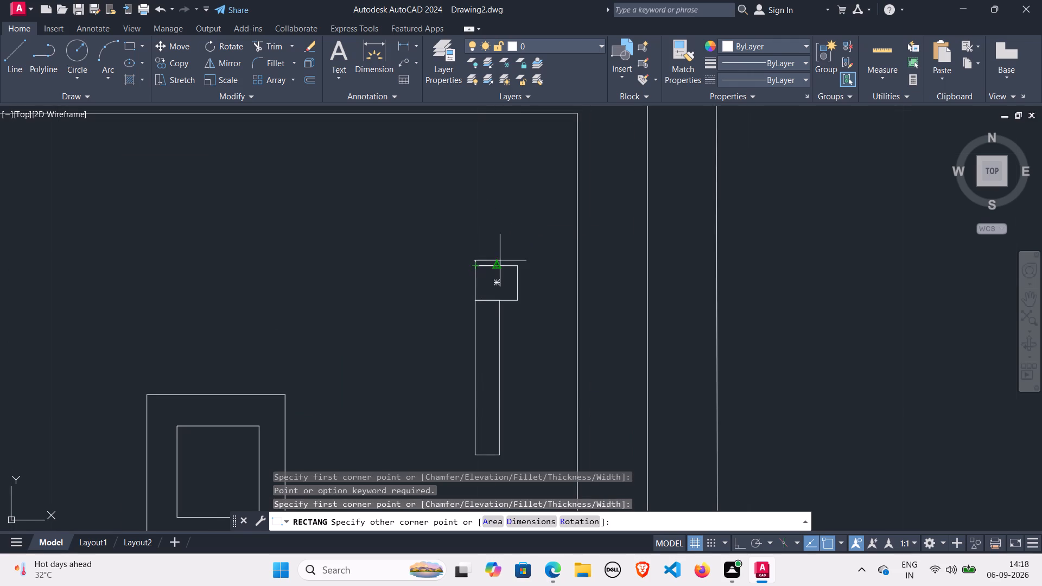
left_click(486, 196)
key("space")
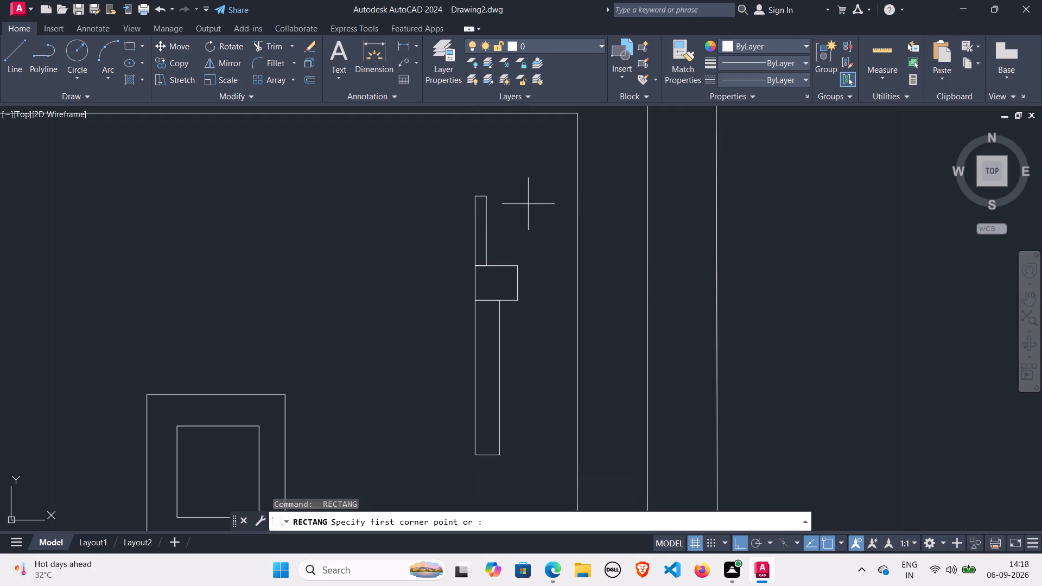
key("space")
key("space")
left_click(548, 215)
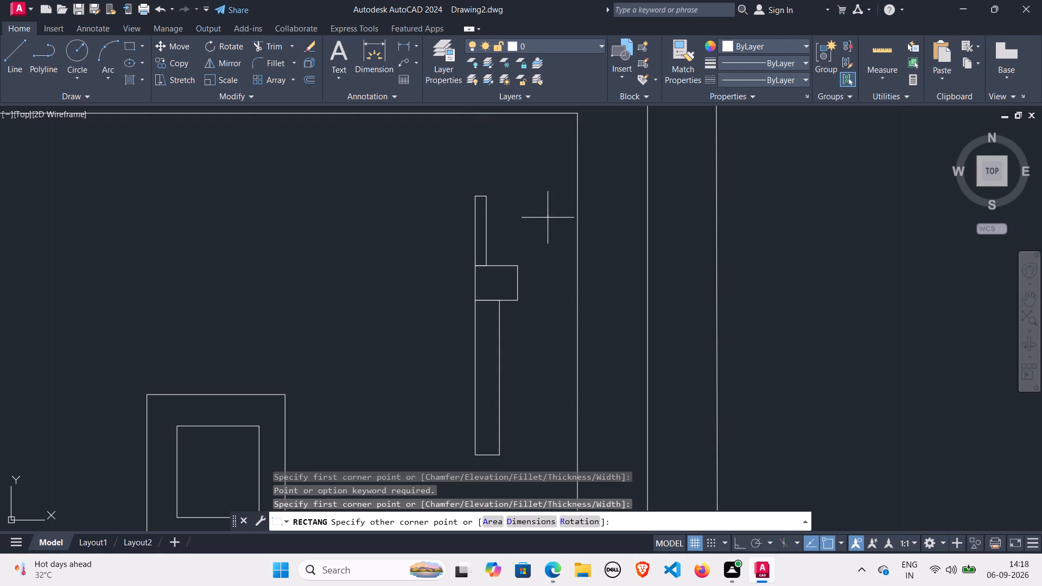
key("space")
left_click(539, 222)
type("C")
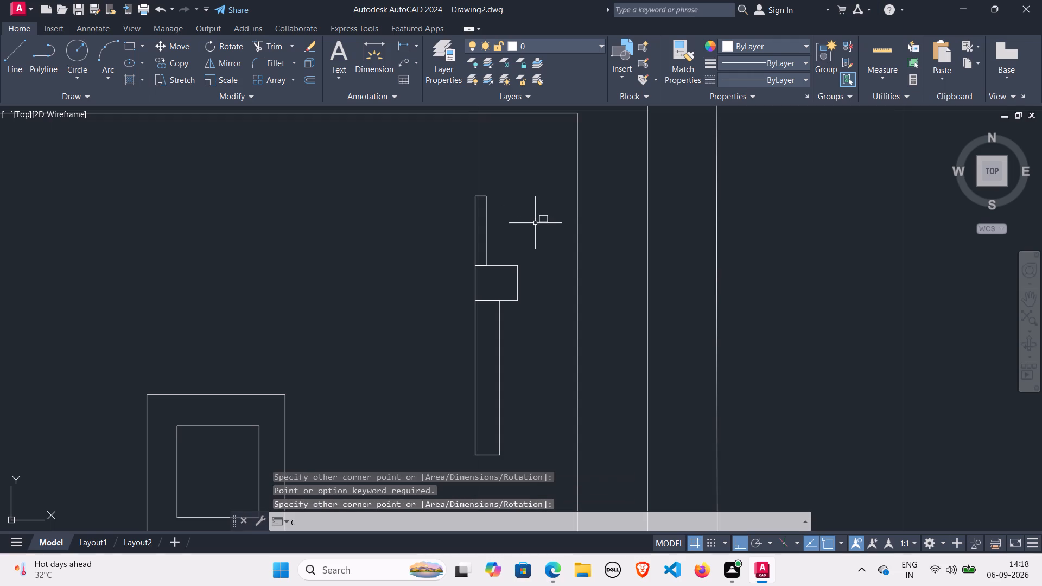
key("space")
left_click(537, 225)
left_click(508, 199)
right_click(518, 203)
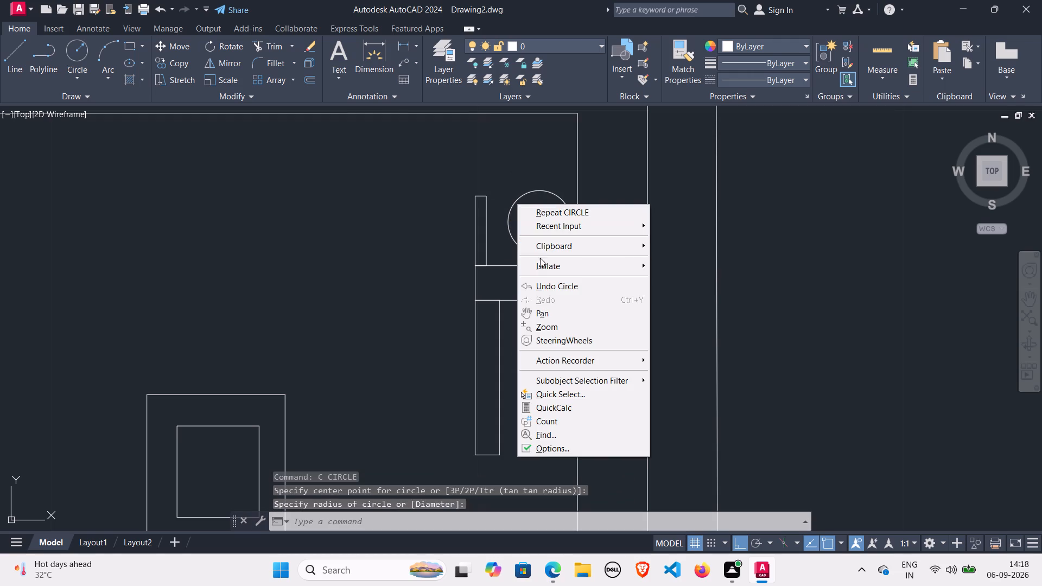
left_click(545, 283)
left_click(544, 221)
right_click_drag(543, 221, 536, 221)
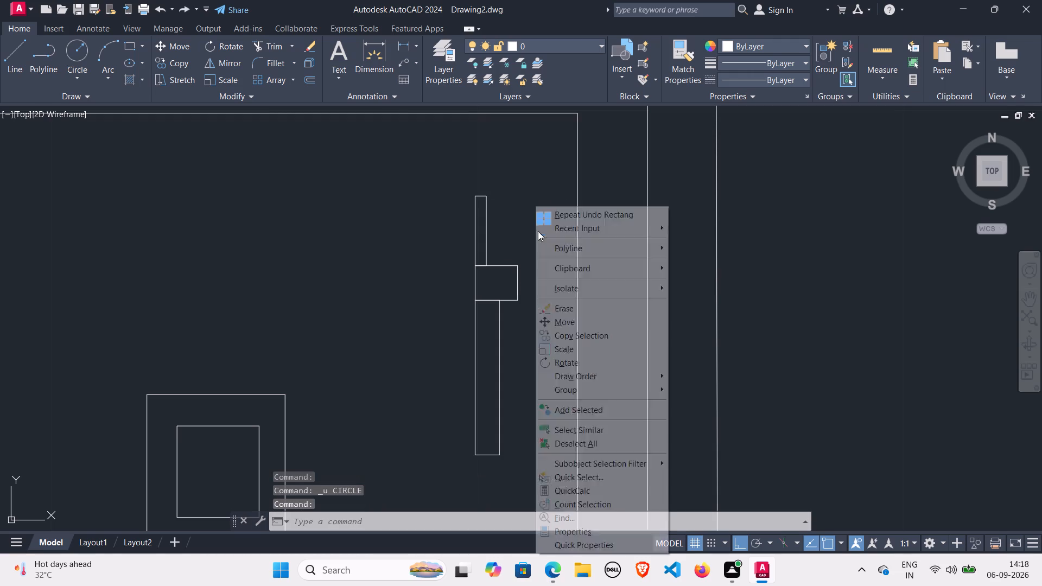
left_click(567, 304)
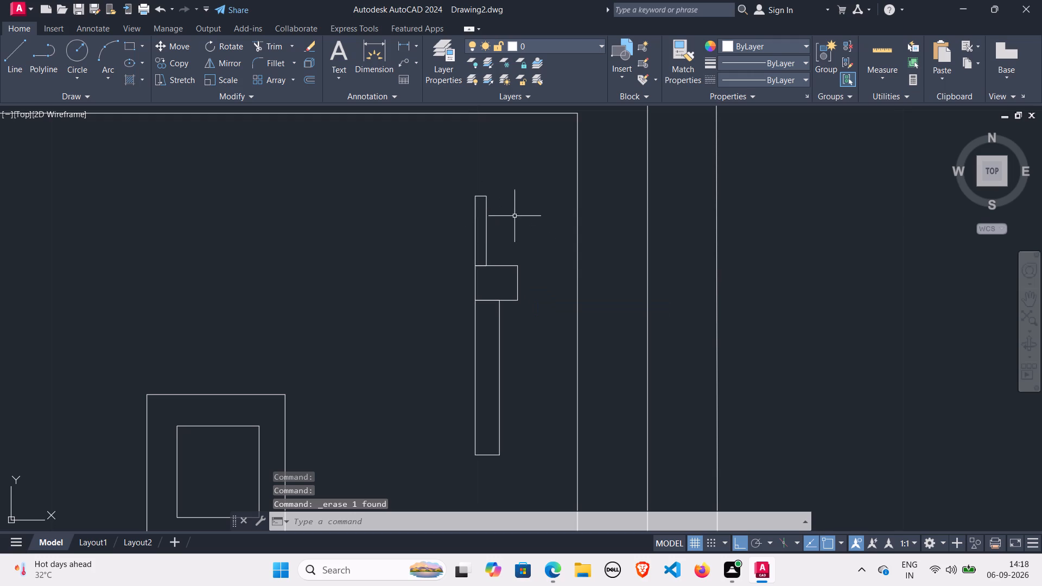
Draw a circle of about 7/16" radius centred on the top edge of the thin vertical rectangle.
key("c")
key("space")
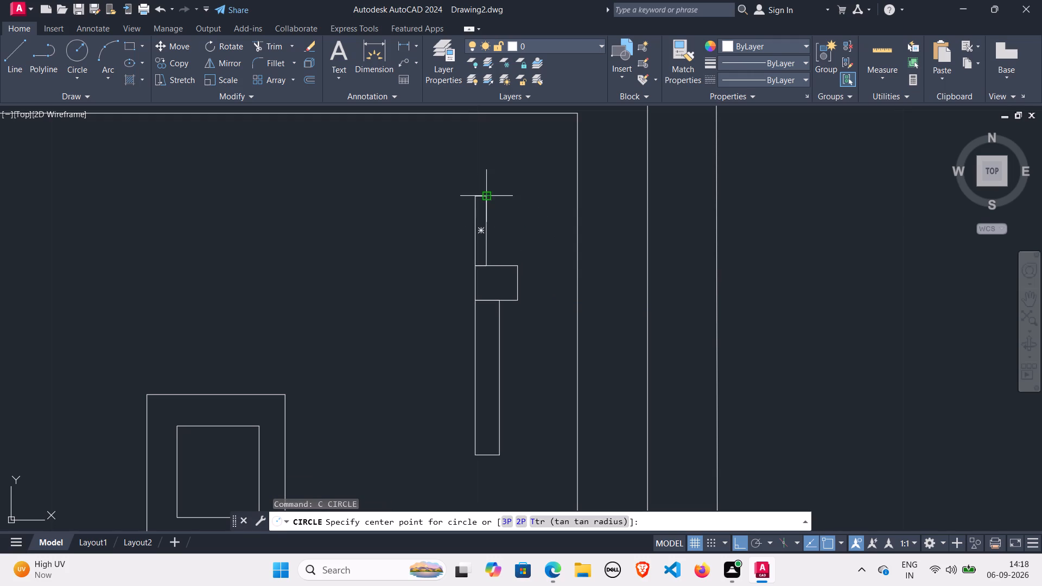
left_click(482, 198)
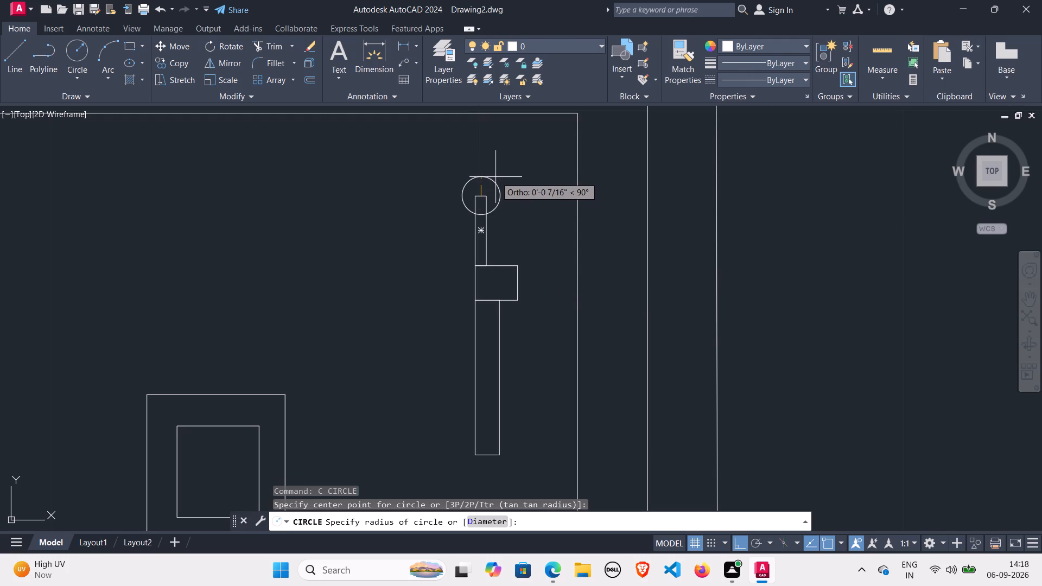
left_click(495, 177)
Draw a wide horizontal rectangle above the small footed square, near the top of the large footed rectangle.
scroll(523, 179, "down", 1)
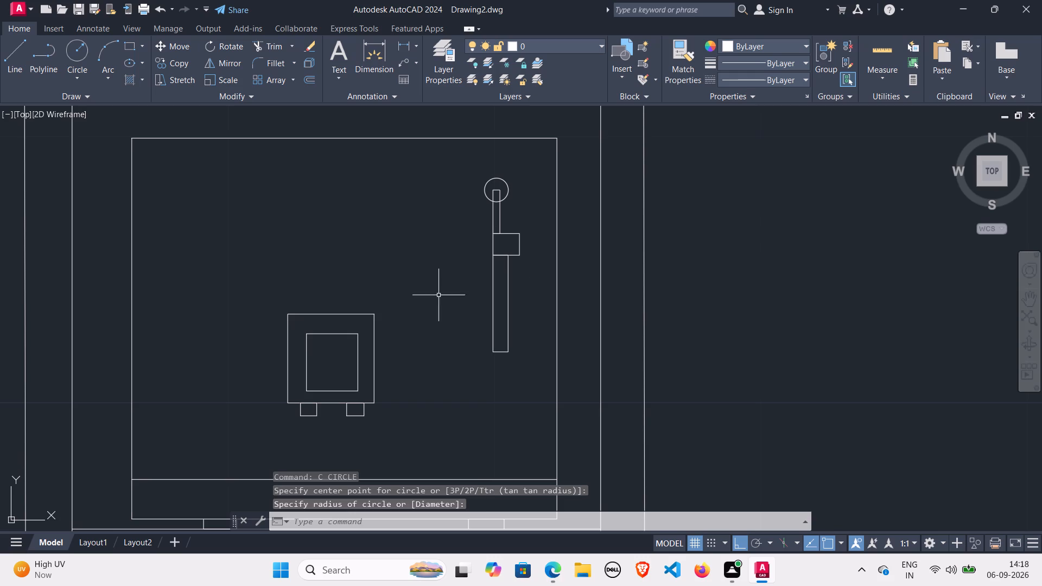
type("RE")
key("c")
key("space")
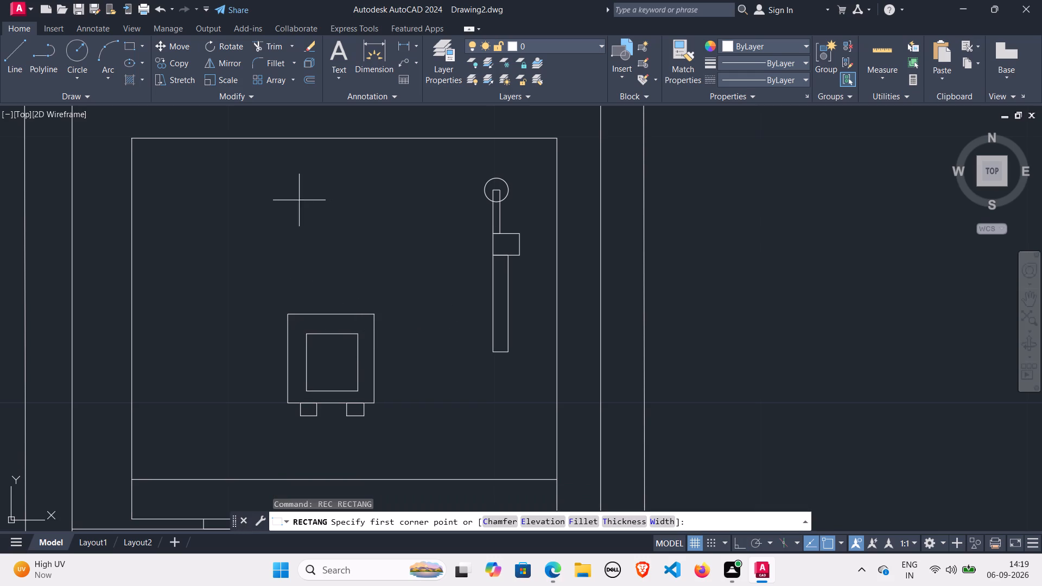
left_click(283, 173)
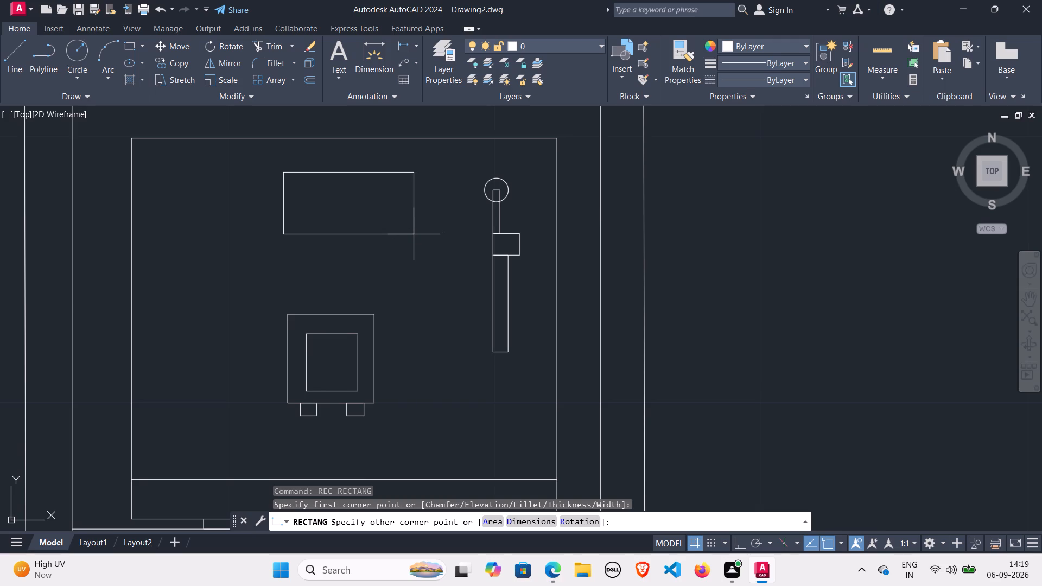
scroll(414, 234, "down", 2)
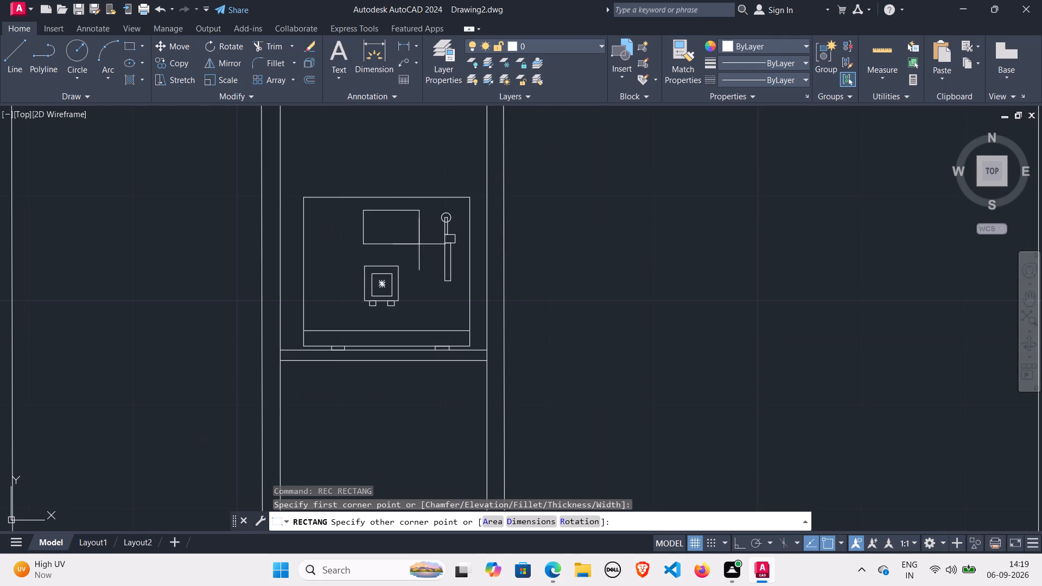
scroll(419, 240, "down", 1)
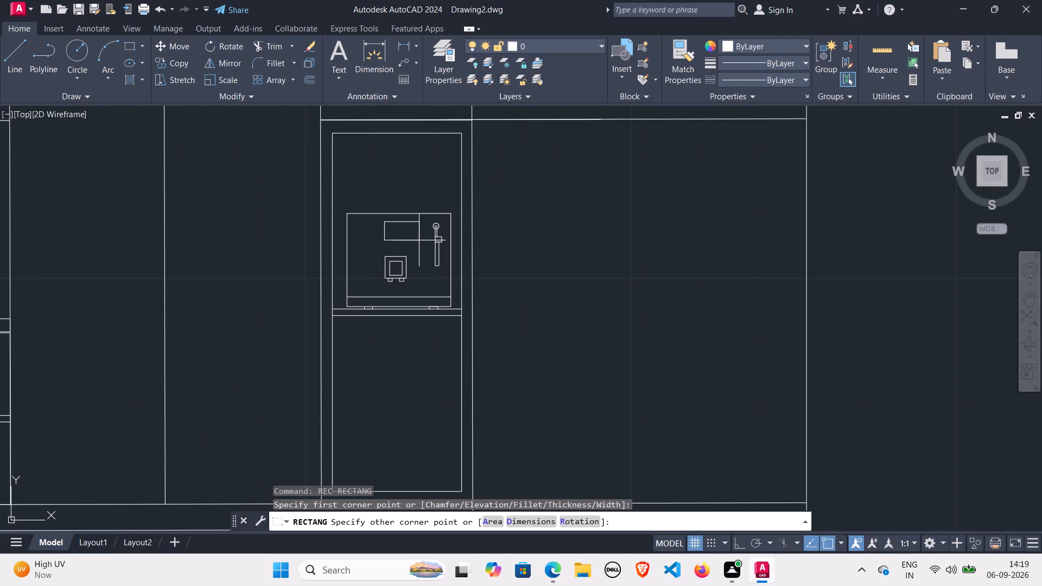
scroll(419, 240, "up", 3)
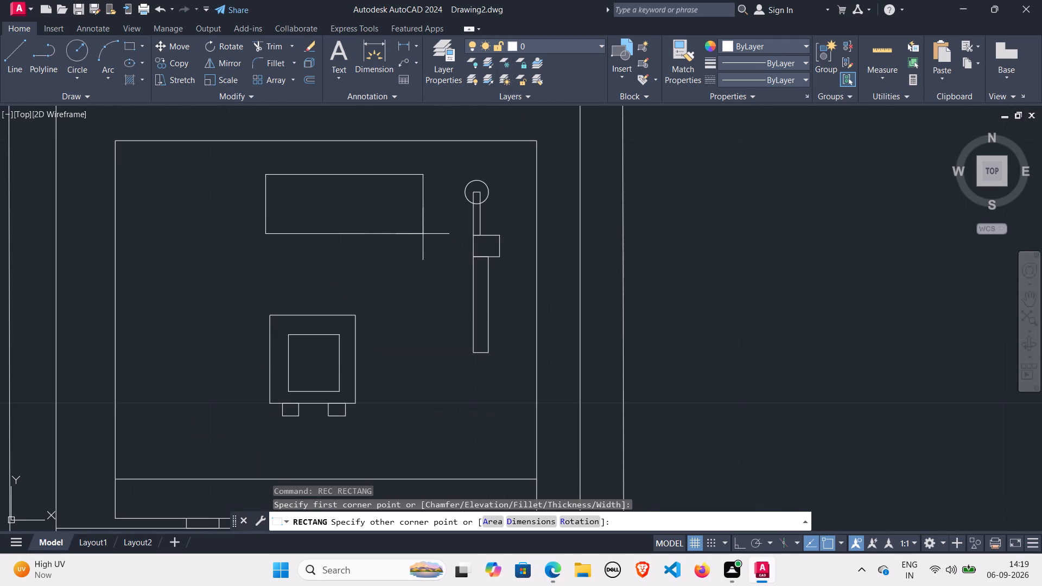
left_click(408, 223)
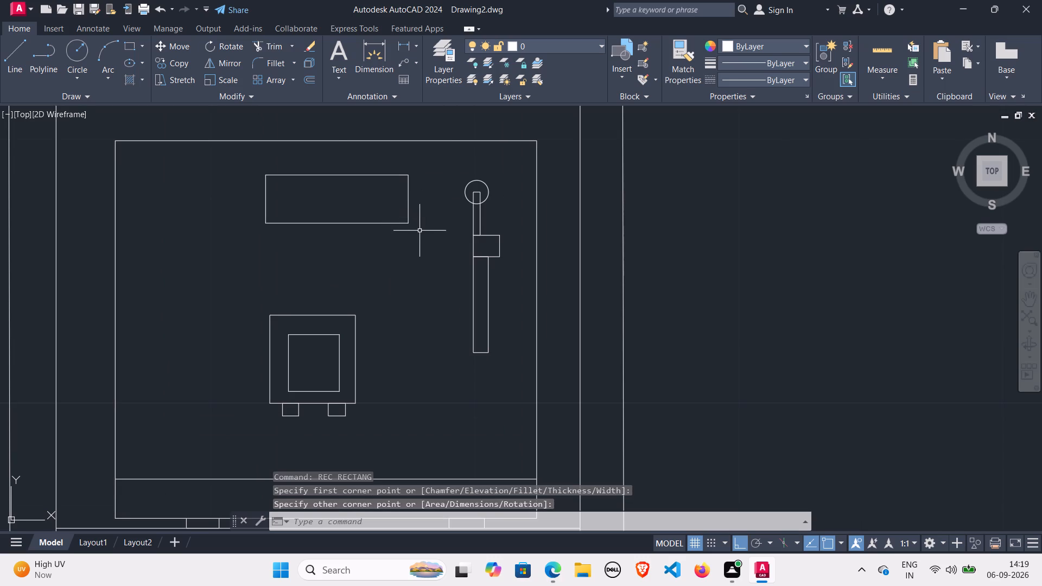
Draw a nearly square rectangle against the right end of the wide rectangle, matching its height.
key("space")
left_click(411, 176)
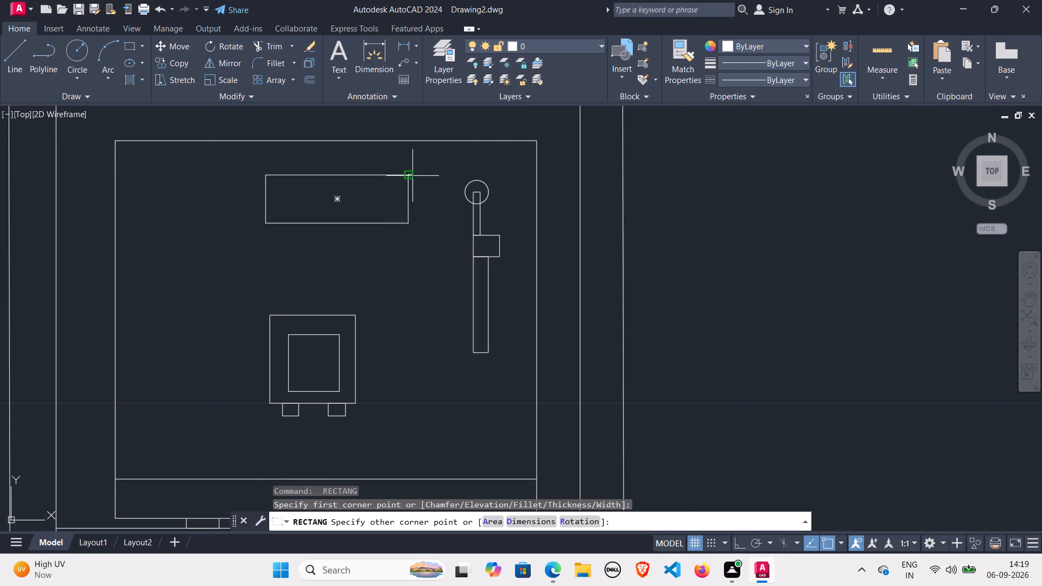
left_click(452, 224)
Draw a nearly square rectangle against the left end of the wide rectangle, matching its height.
key("space")
key("space")
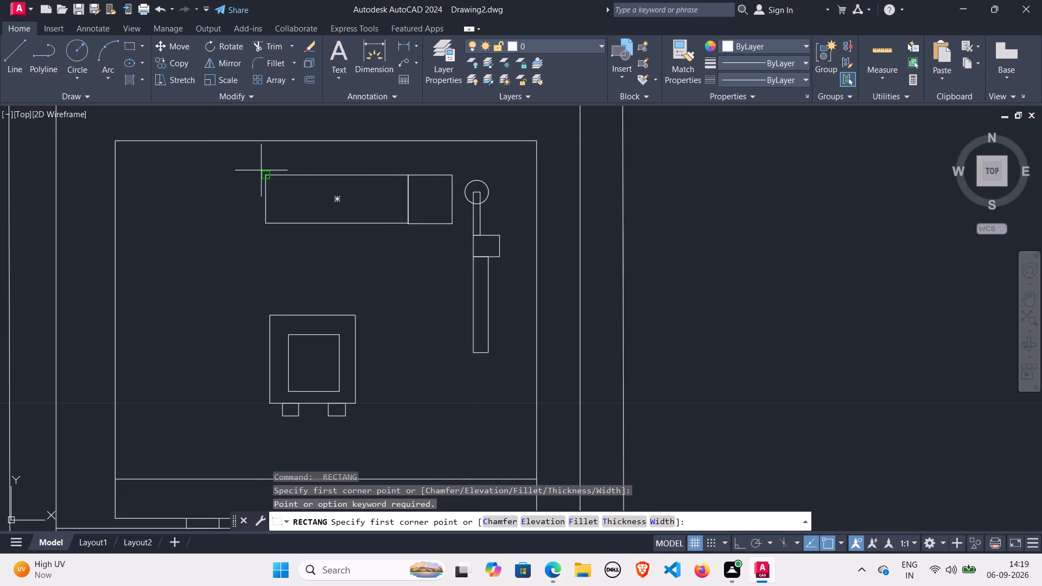
left_click(264, 176)
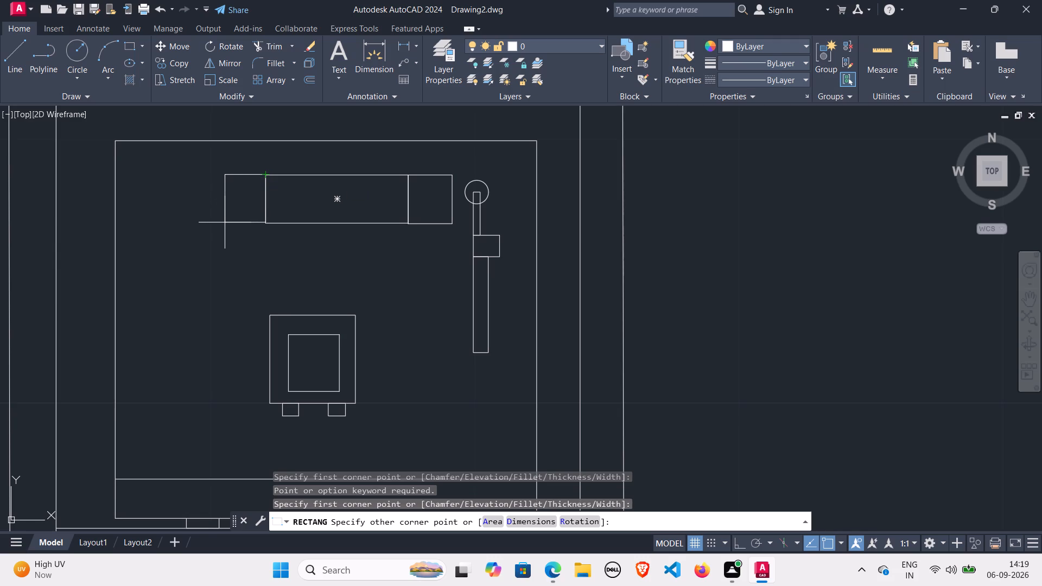
left_click(216, 222)
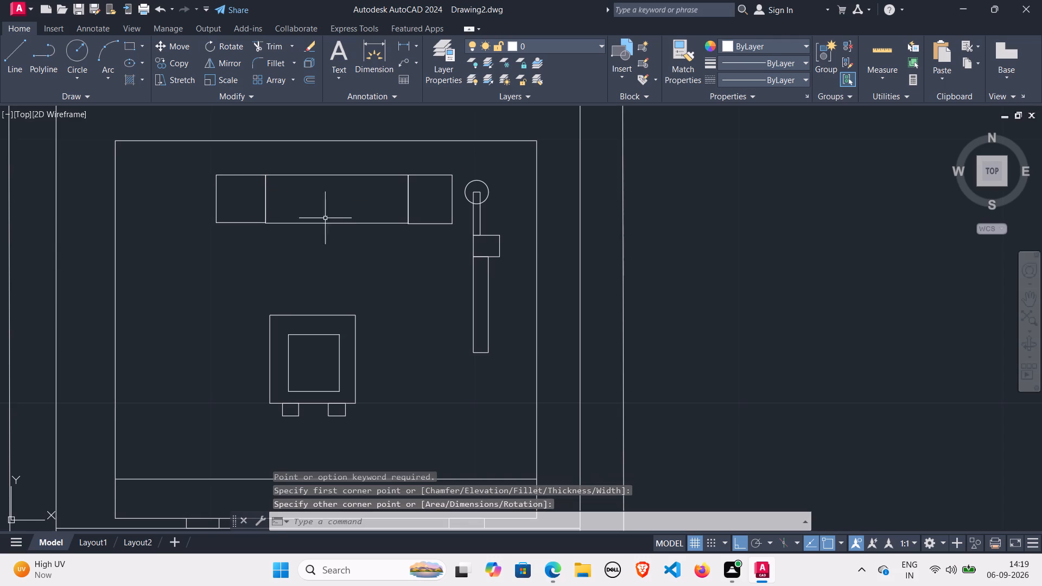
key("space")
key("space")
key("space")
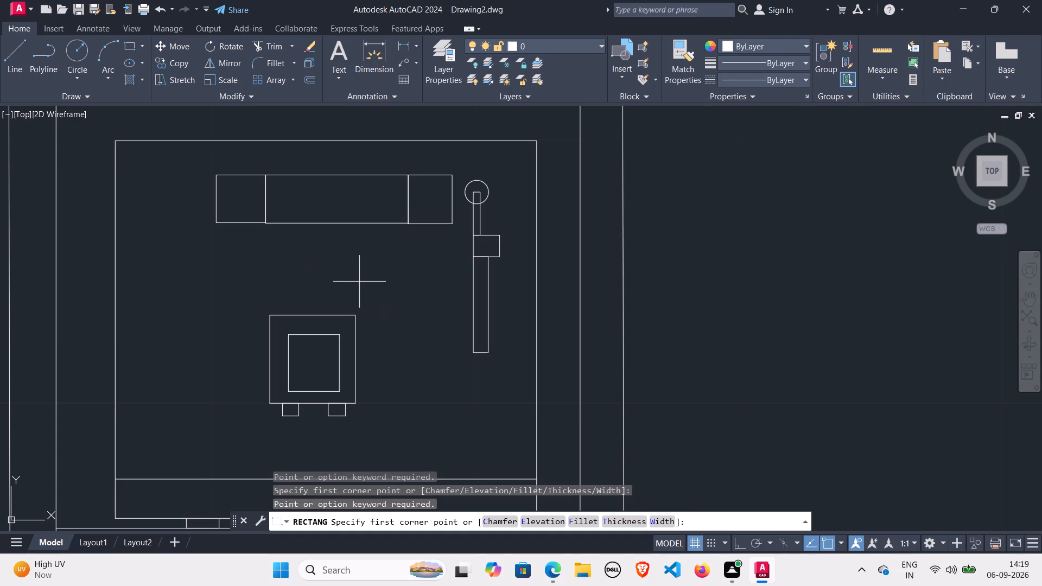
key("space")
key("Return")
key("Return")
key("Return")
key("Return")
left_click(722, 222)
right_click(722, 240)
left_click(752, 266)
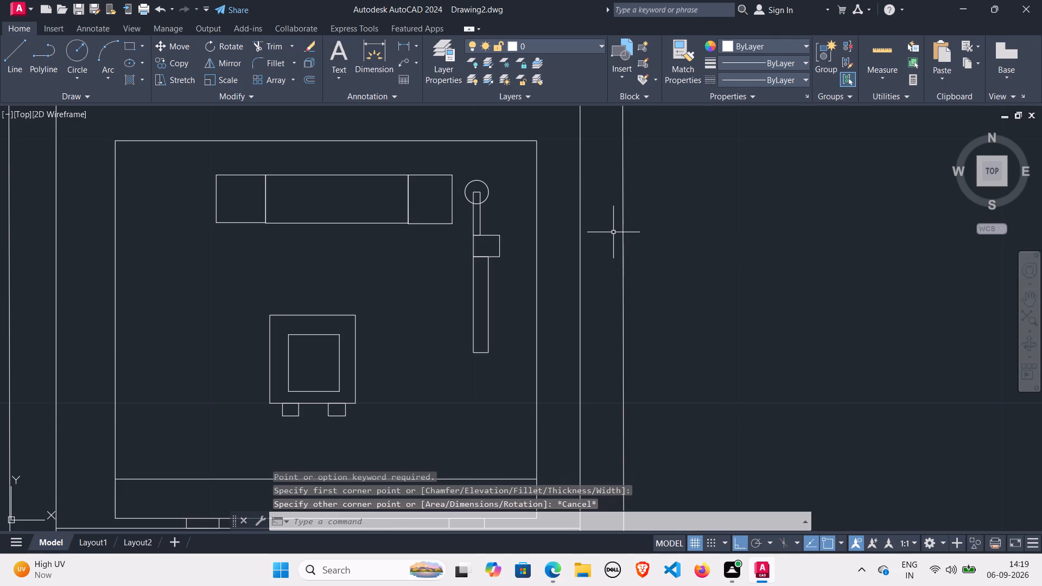
Draw a closed horizontal slot outline with lines, about 1 1/2" wide, near the top of the wide rectangle's left end square.
key("l")
key("Return")
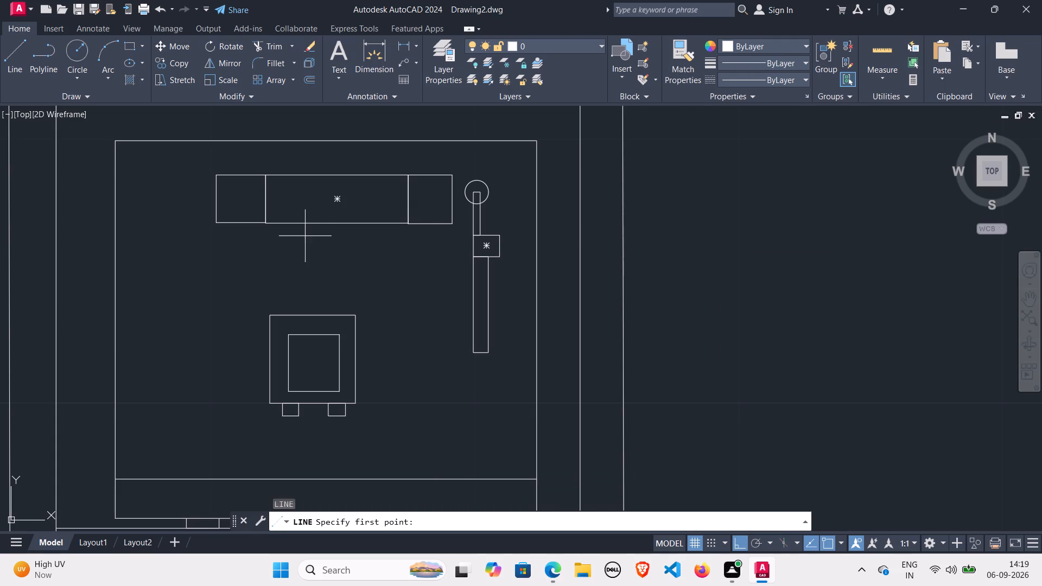
scroll(242, 249, "up", 2)
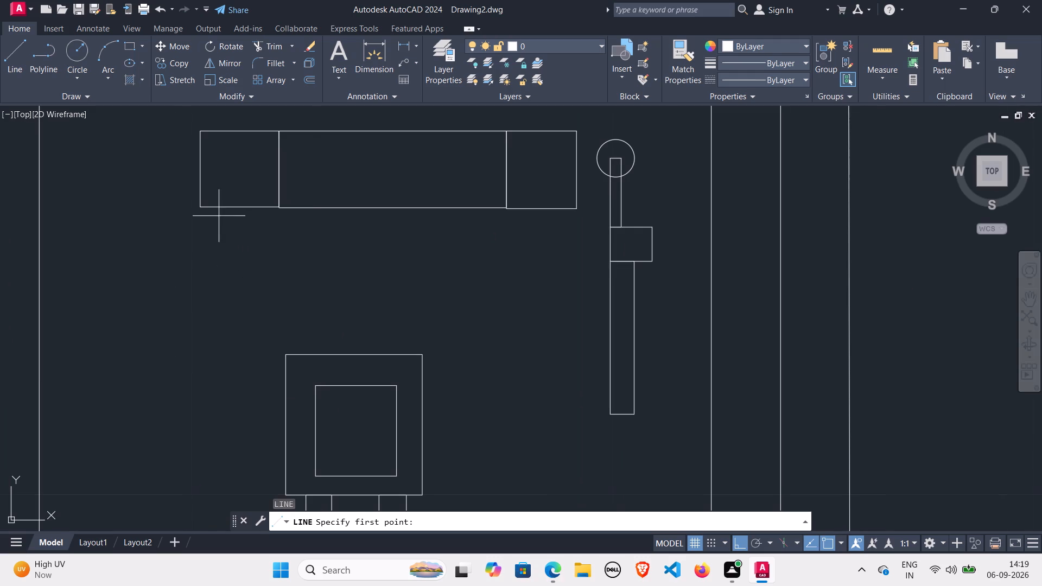
middle_click_drag(209, 160, 231, 296)
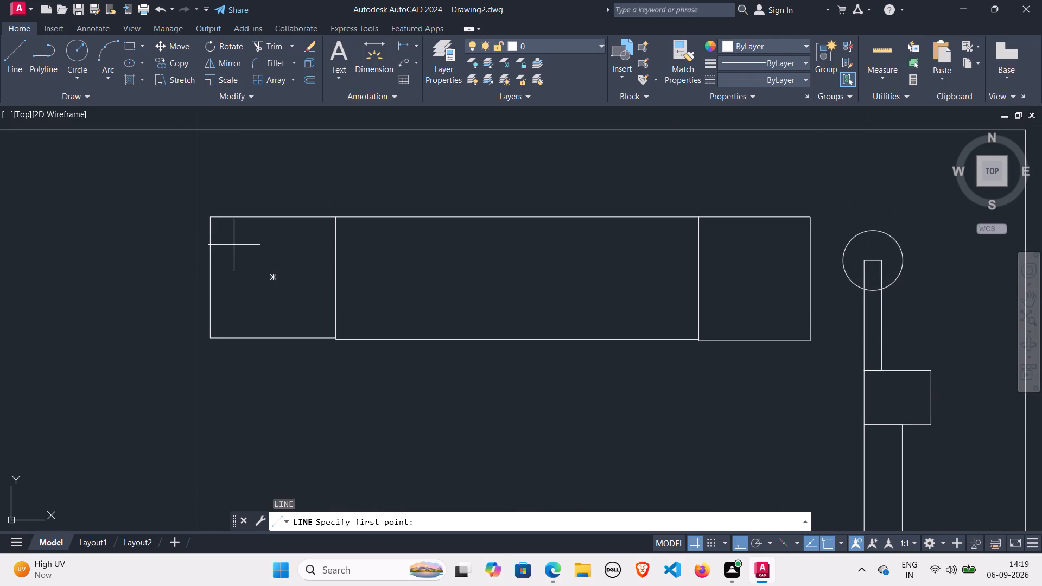
left_click(220, 226)
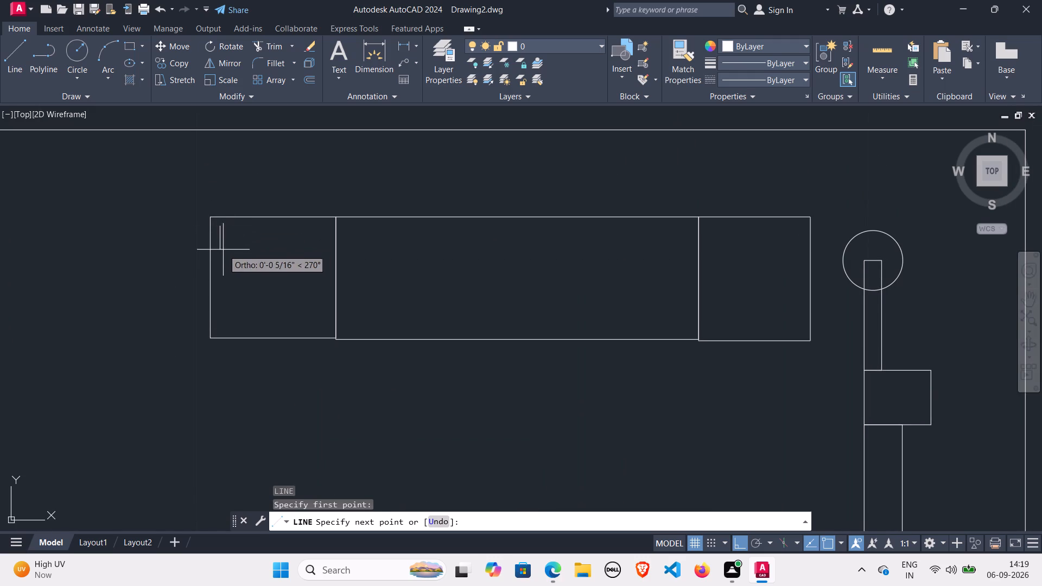
left_click(221, 253)
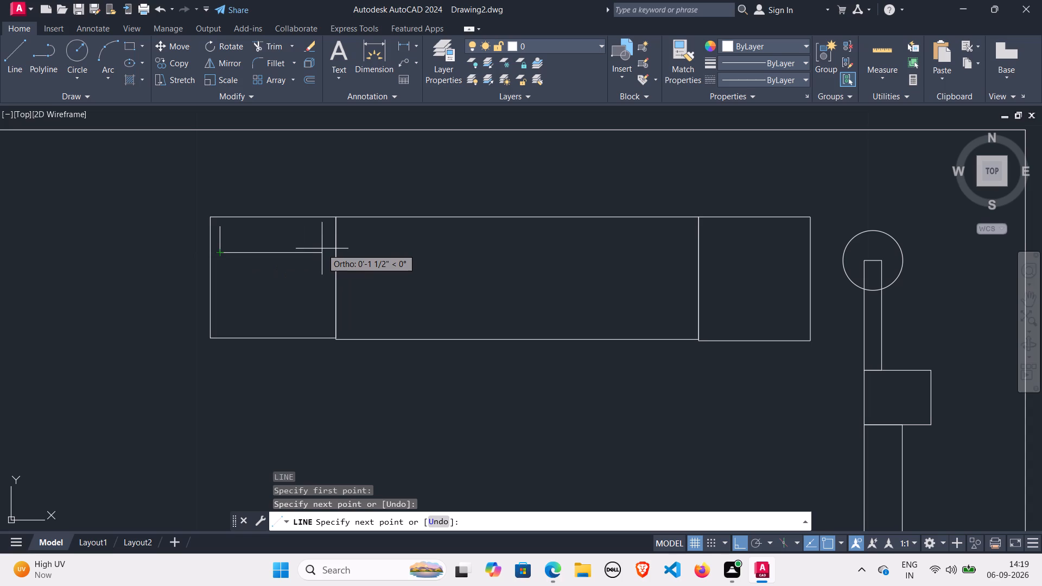
left_click(326, 251)
left_click(325, 224)
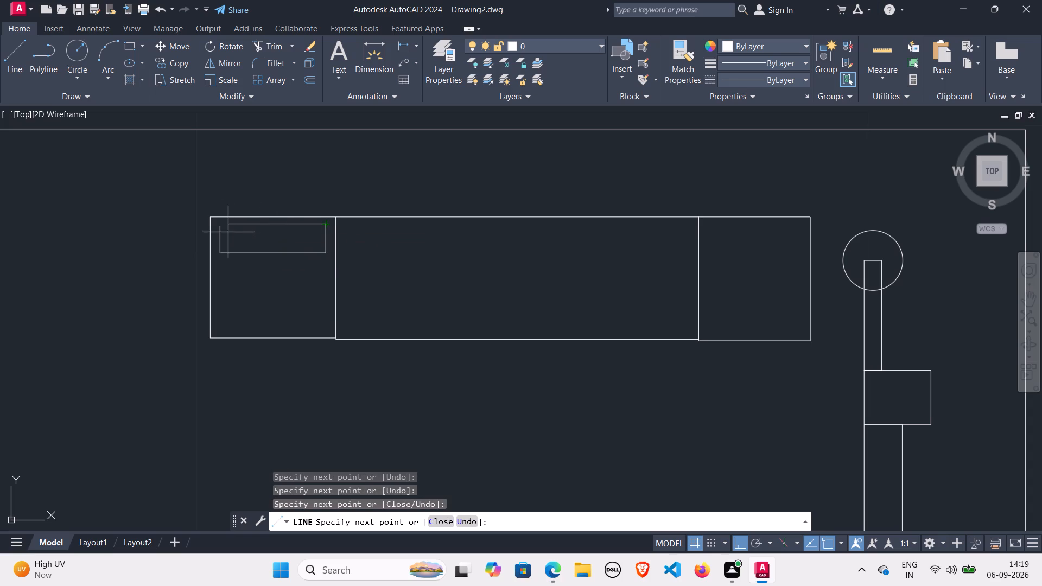
left_click(217, 221)
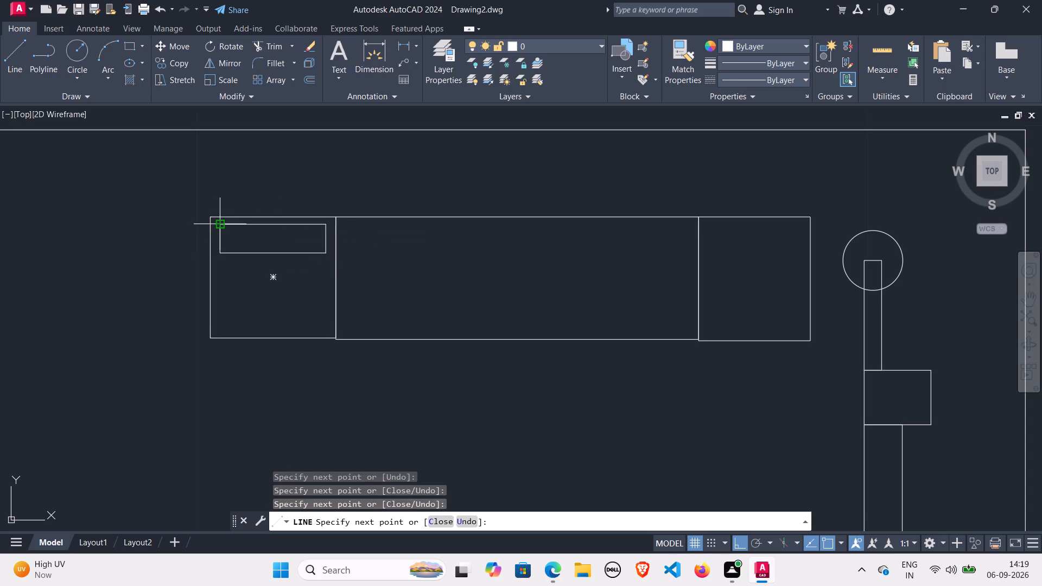
left_click(219, 251)
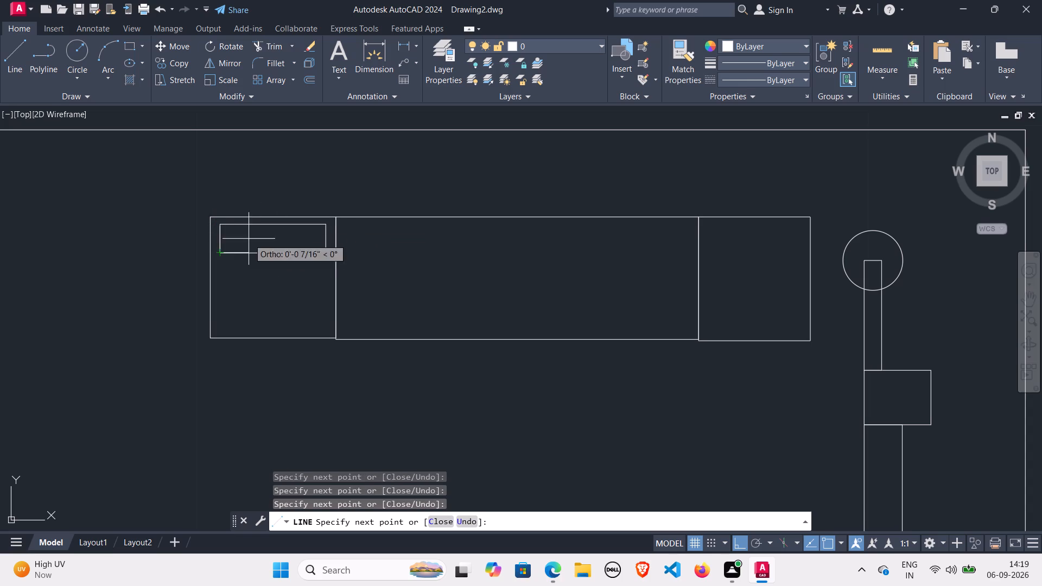
key("space")
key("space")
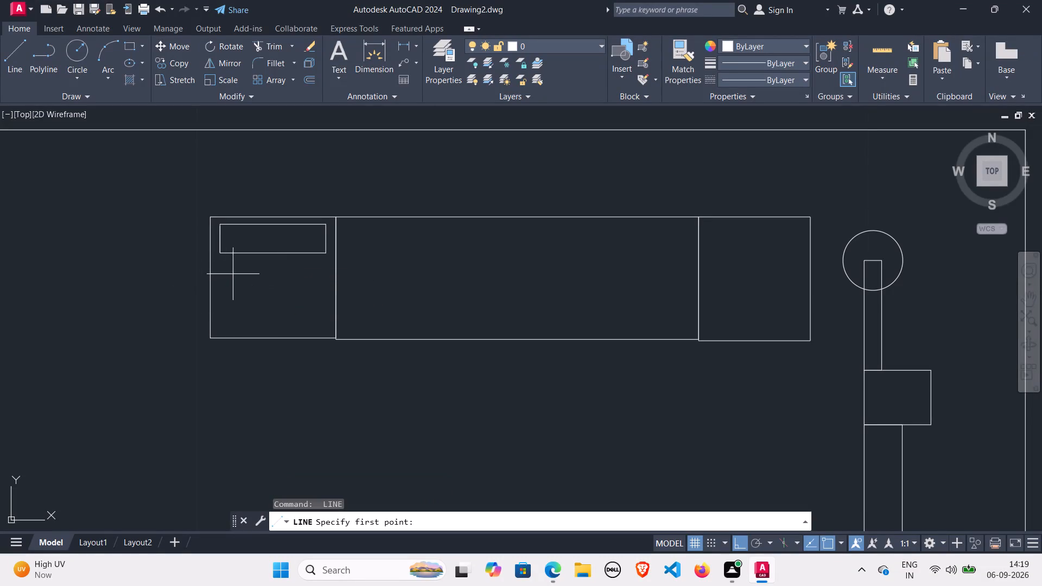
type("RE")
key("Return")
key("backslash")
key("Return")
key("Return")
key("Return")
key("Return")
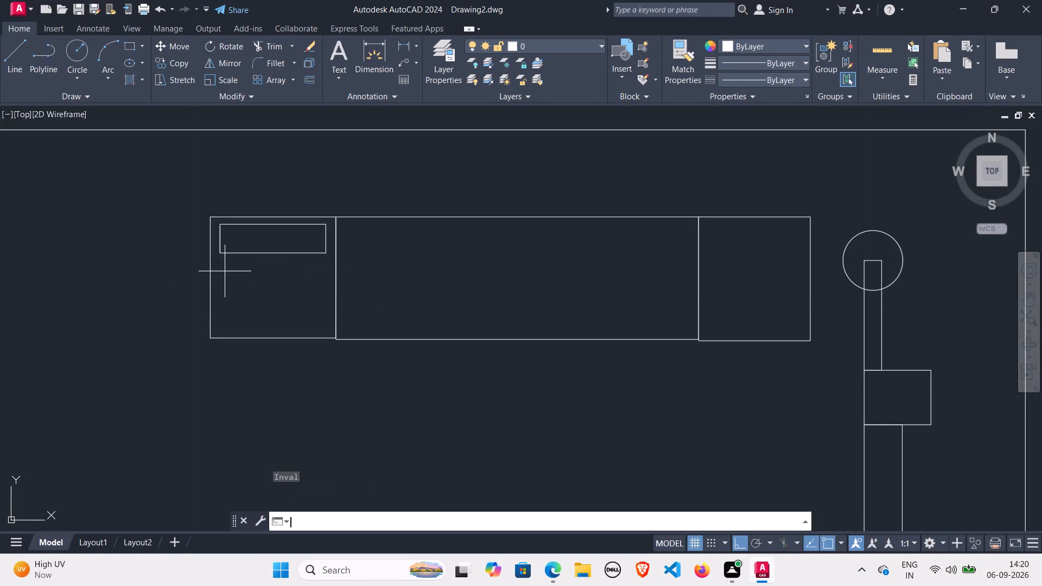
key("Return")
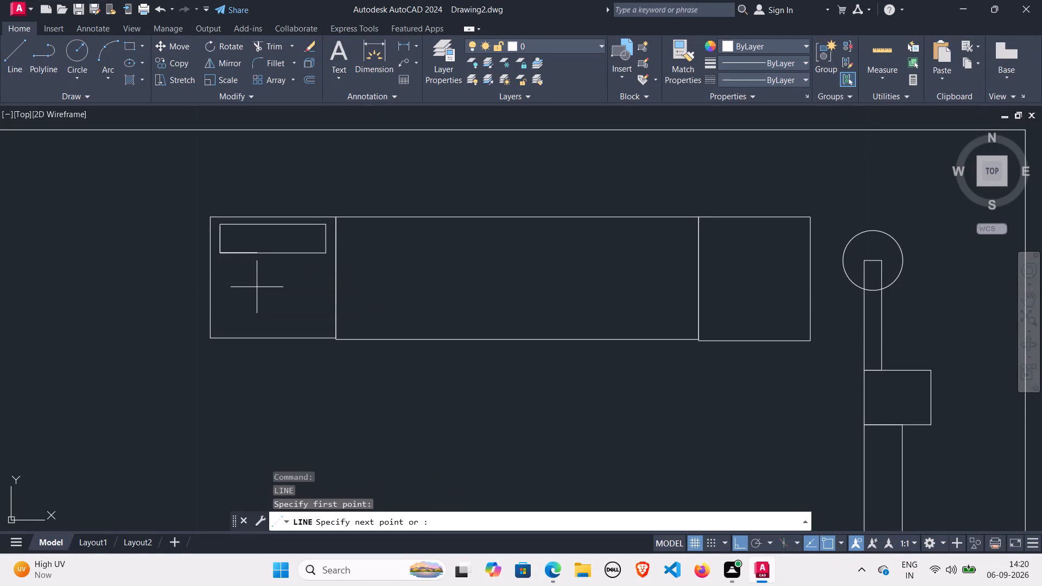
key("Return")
Draw two thin horizontal rectangles stacked below the first slot in the left end square, matching its width.
key("r")
type("EC")
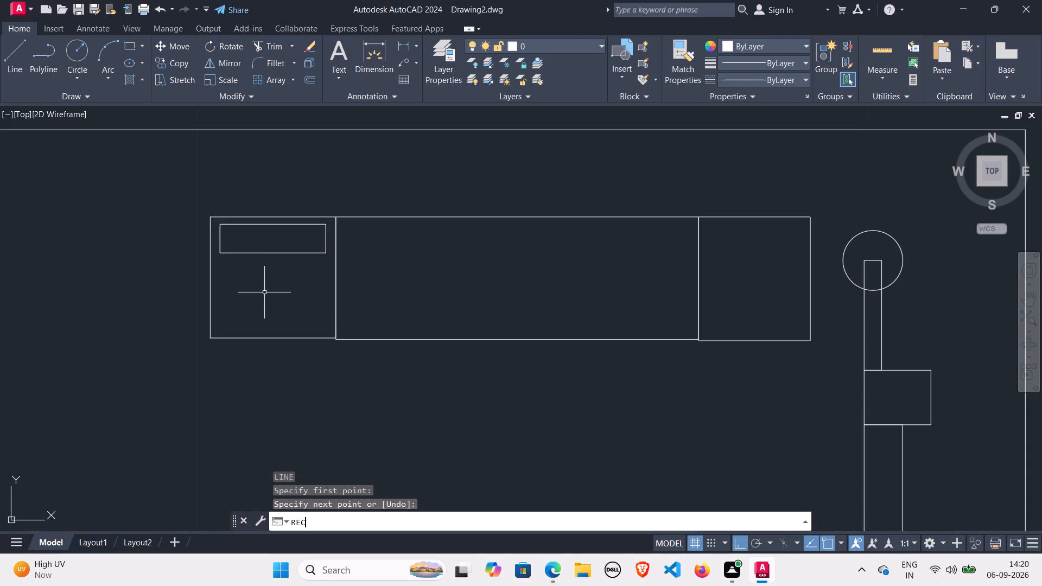
key("Return")
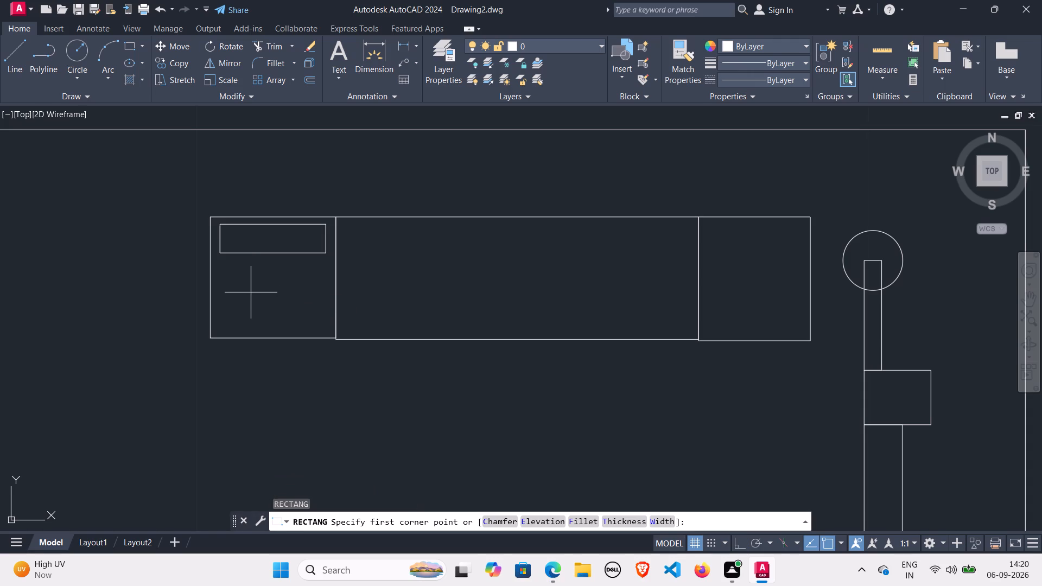
left_click(218, 265)
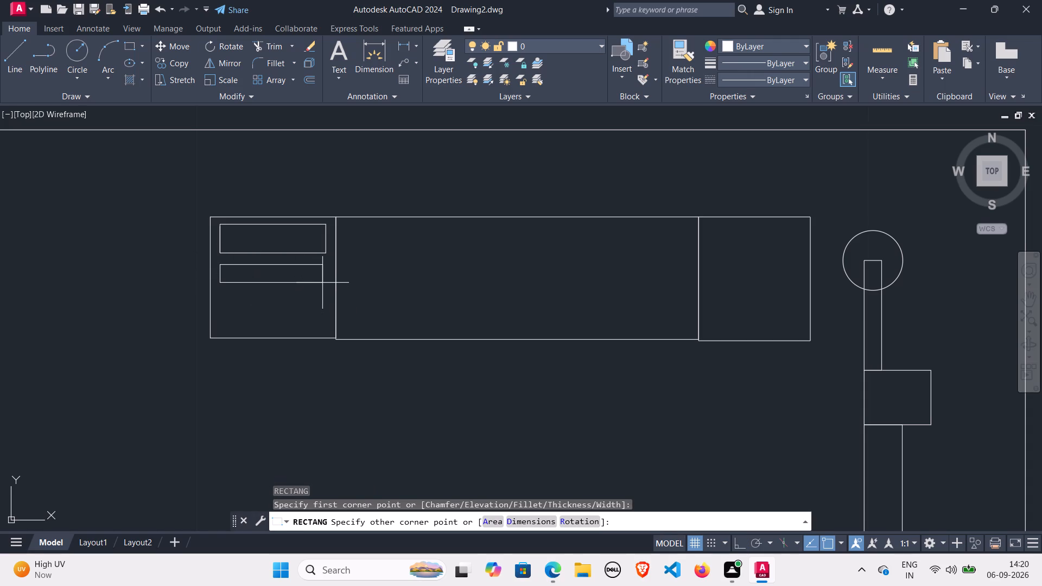
left_click(325, 284)
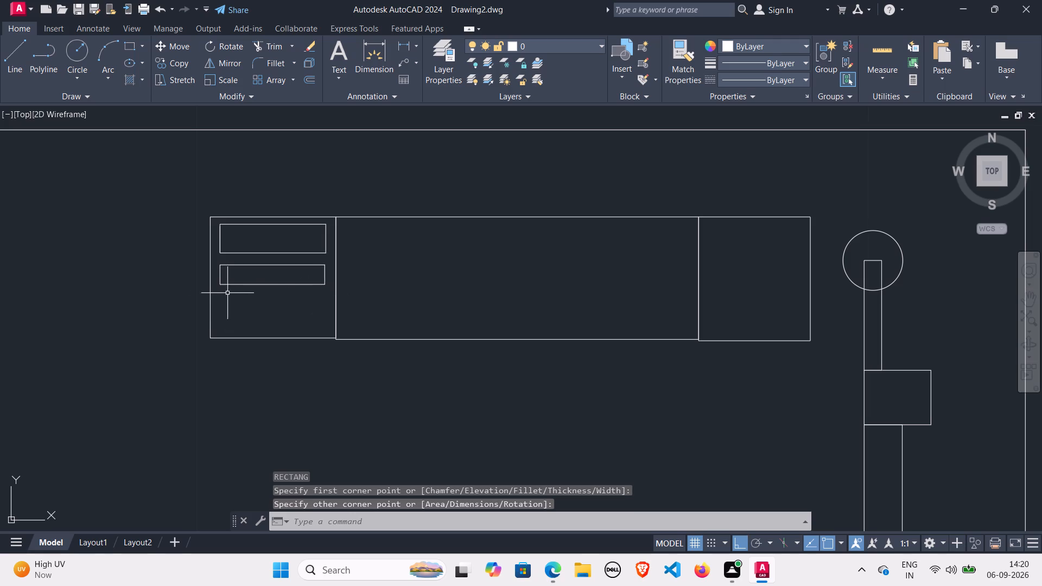
key("space")
key("space")
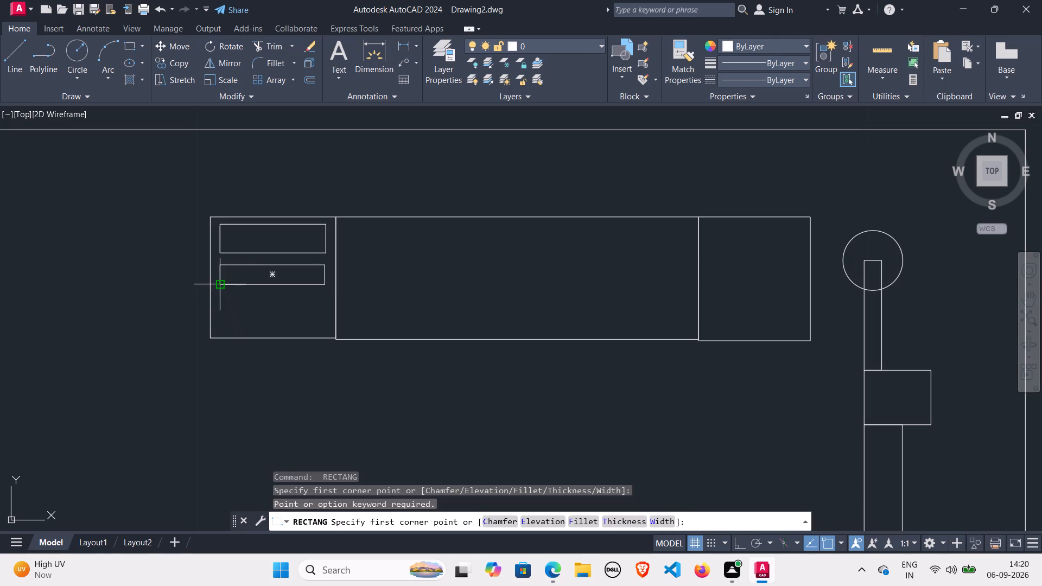
left_click(220, 308)
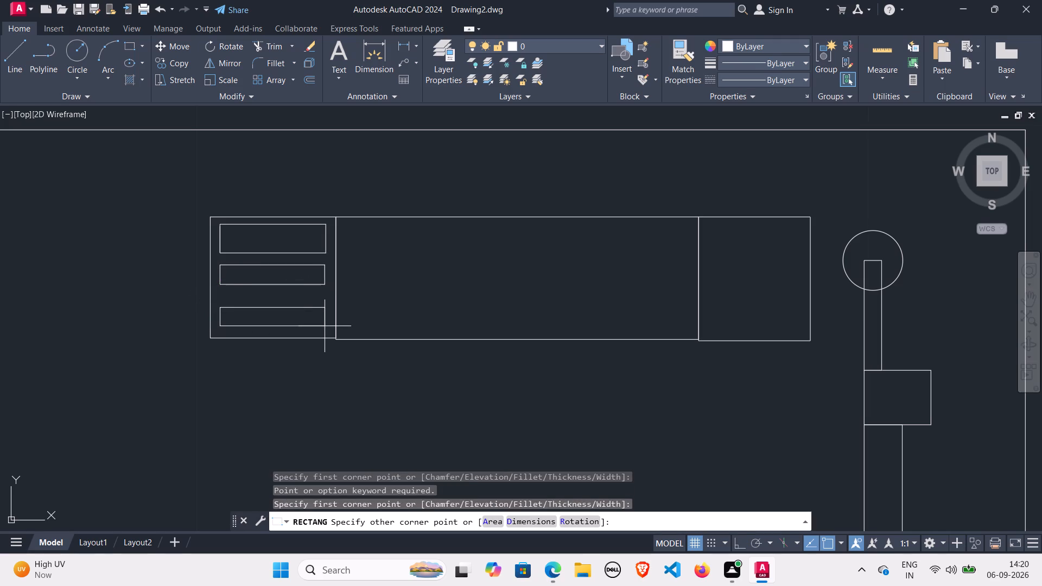
left_click(325, 326)
Draw three thin horizontal rectangles stacked one above another inside the wide rectangle's right end square.
key("space")
key("space")
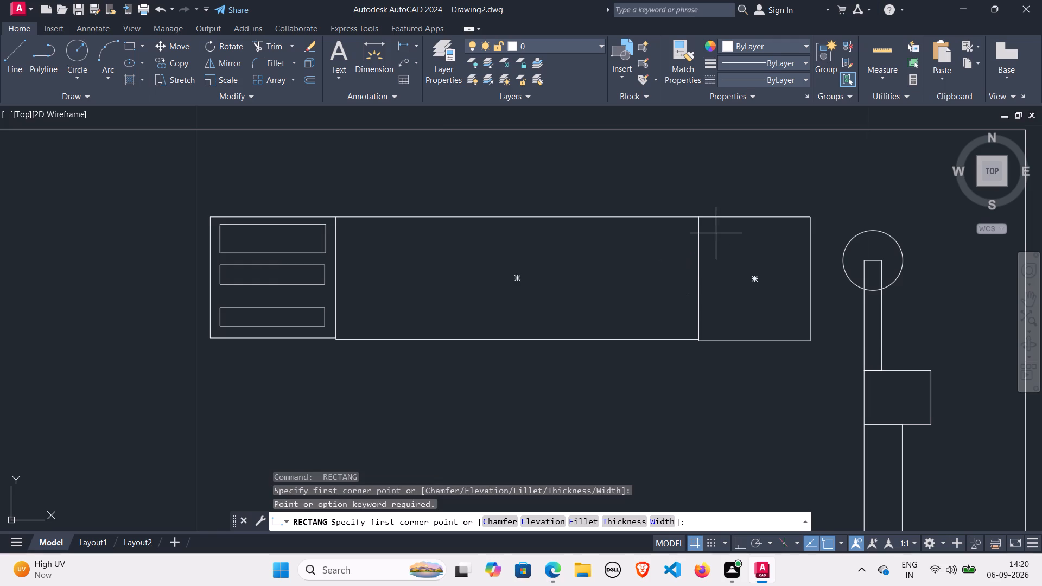
left_click(707, 230)
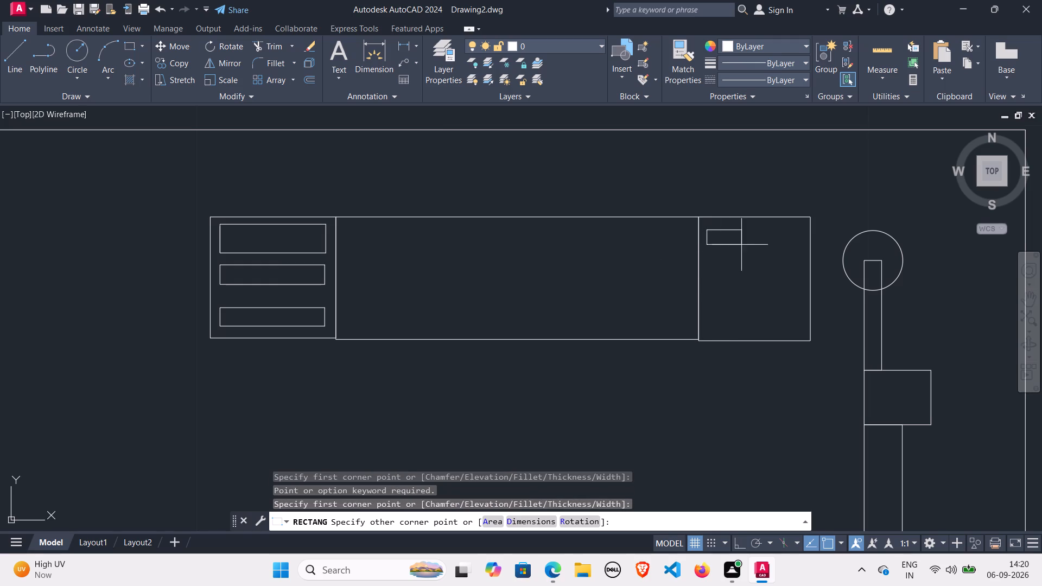
left_click(803, 254)
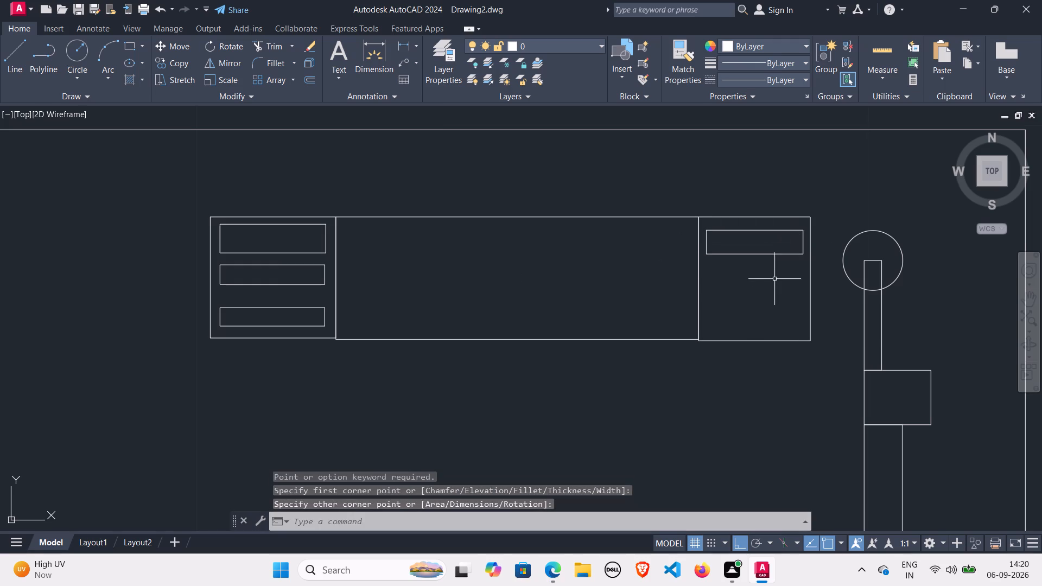
key("space")
key("space")
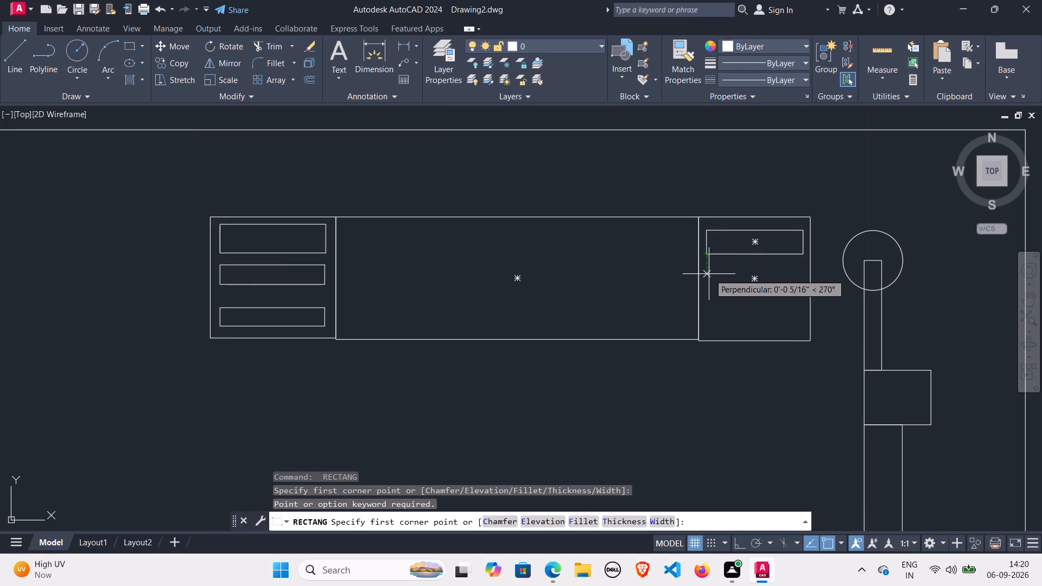
left_click(707, 276)
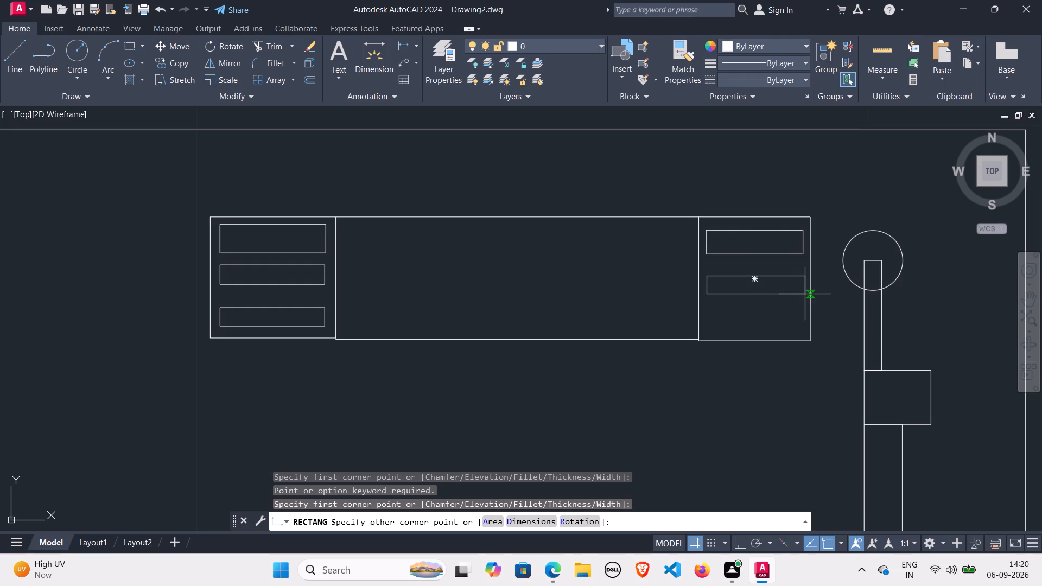
left_click(803, 294)
key("space")
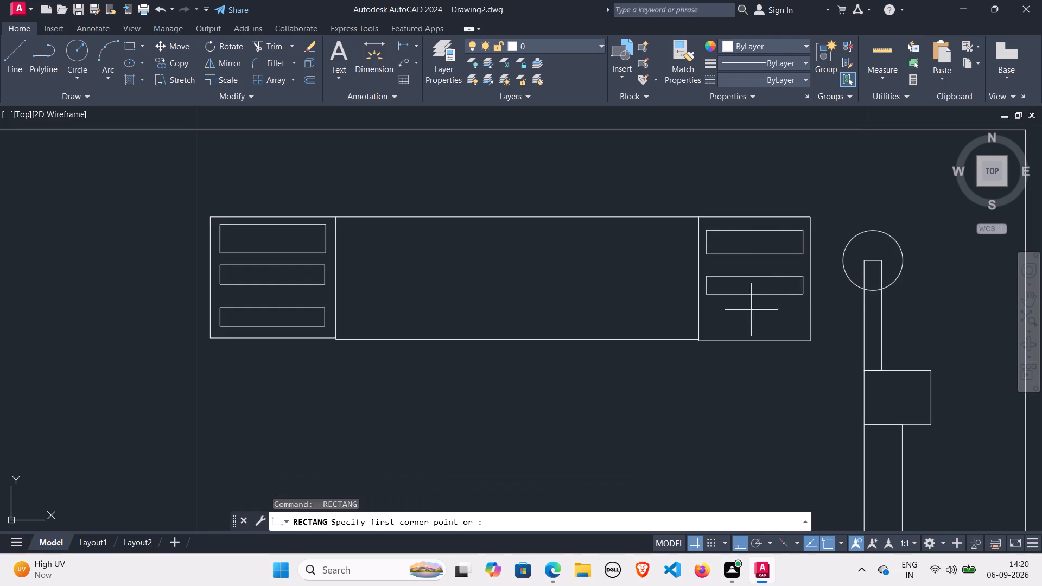
key("space")
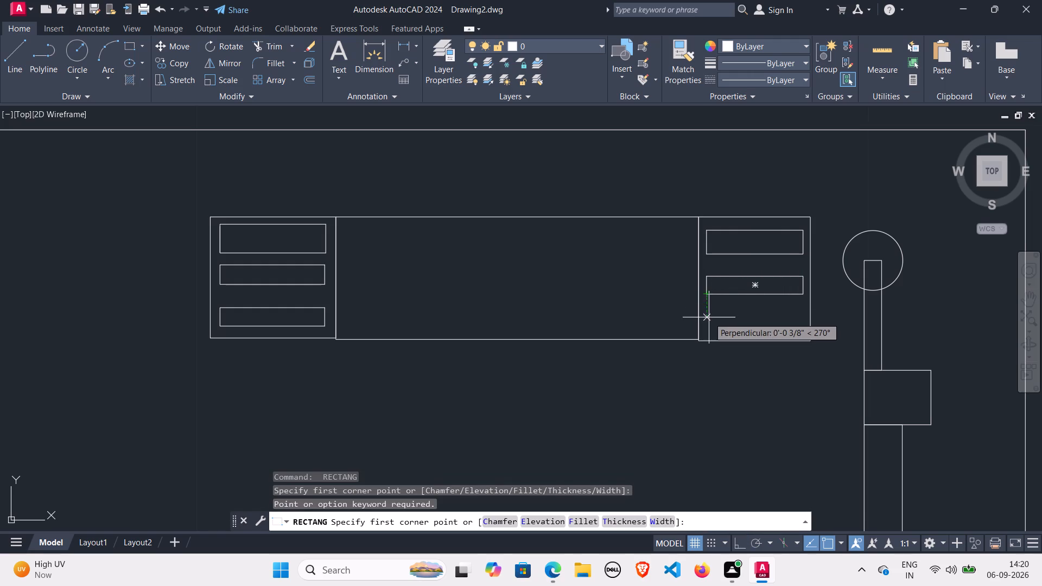
left_click(709, 317)
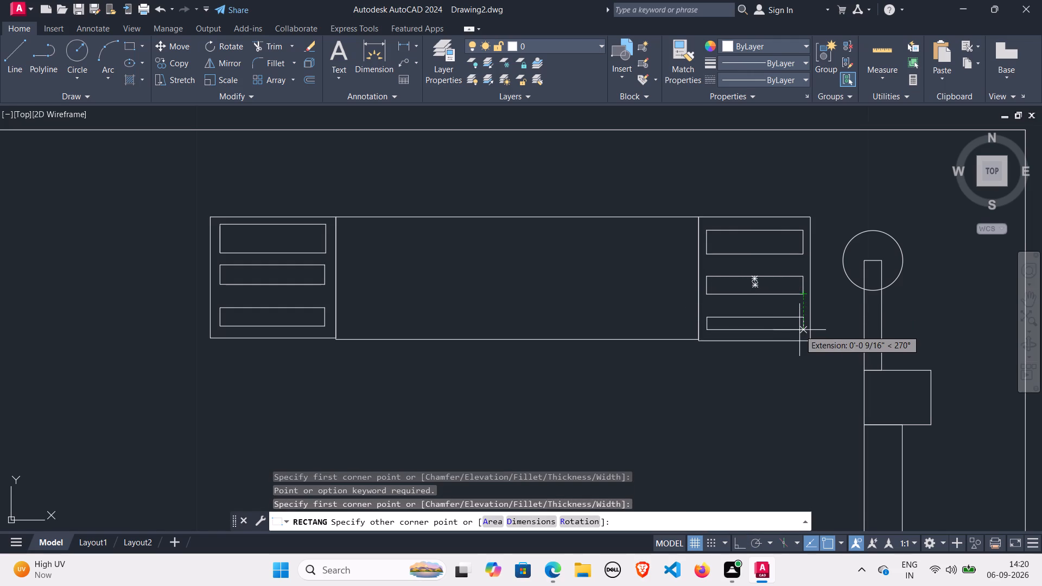
left_click(801, 332)
Draw a three-sided box outline about 11 7/8" wide with lines, standing on the top edge of the large footed rectangle.
scroll(778, 281, "down", 1)
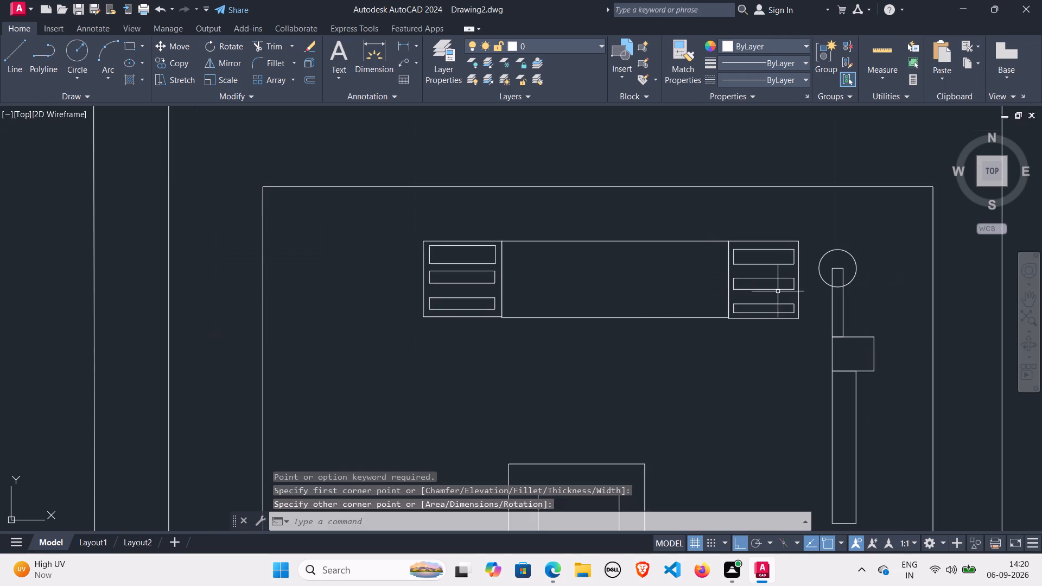
scroll(608, 323, "down", 3)
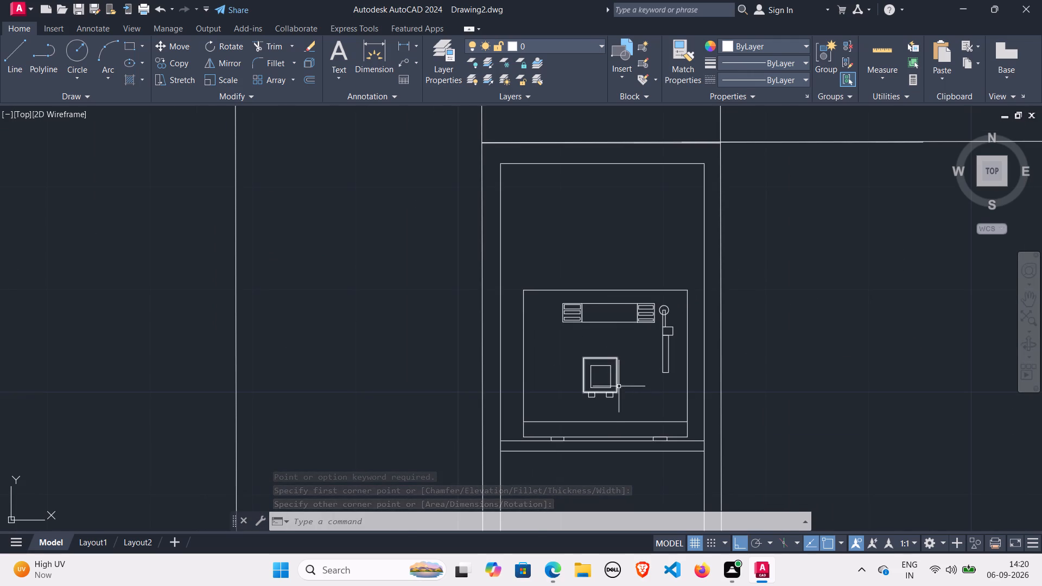
key("l")
key("Return")
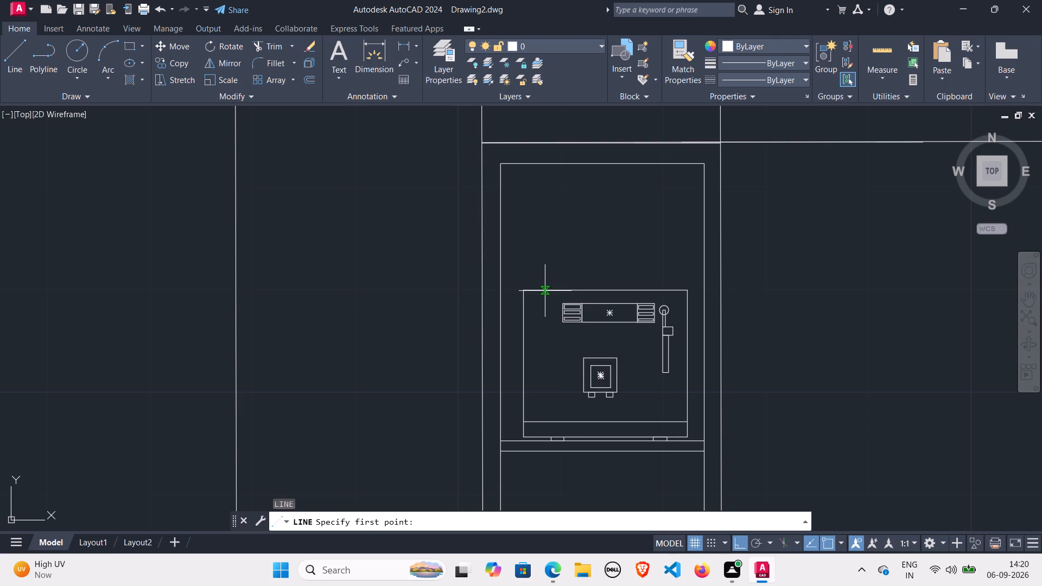
left_click(545, 291)
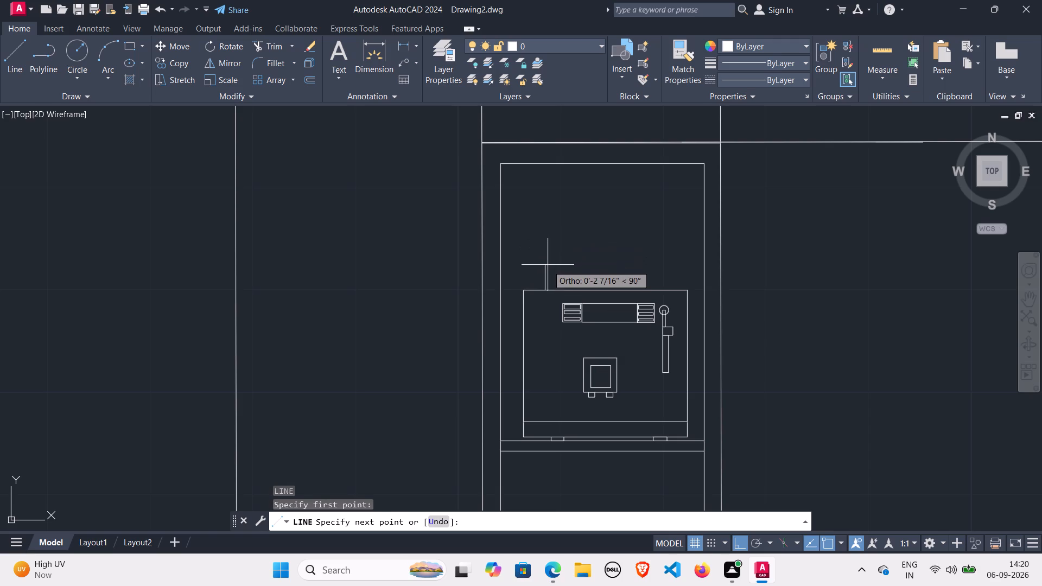
left_click(544, 261)
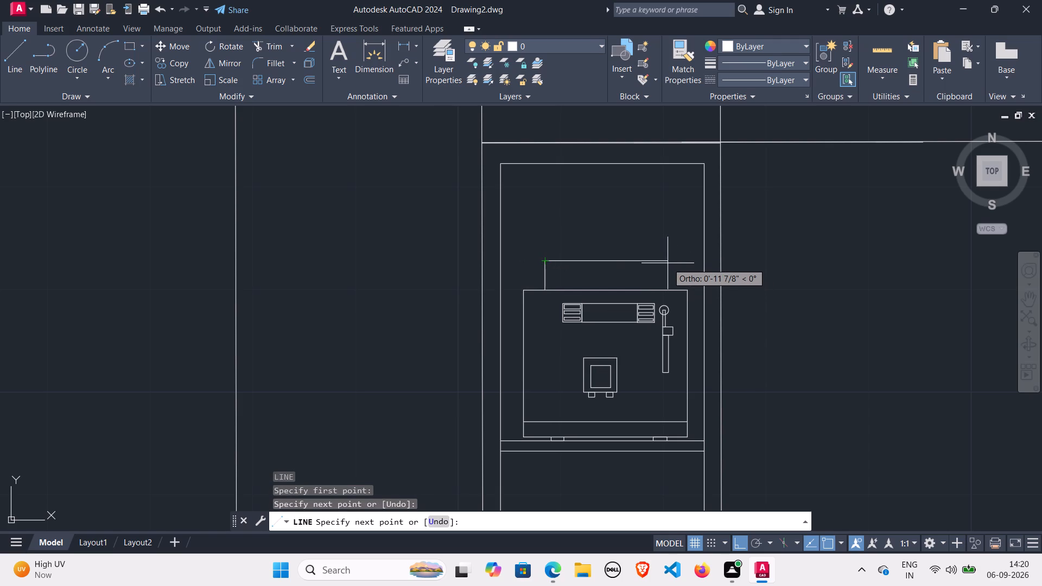
left_click(668, 263)
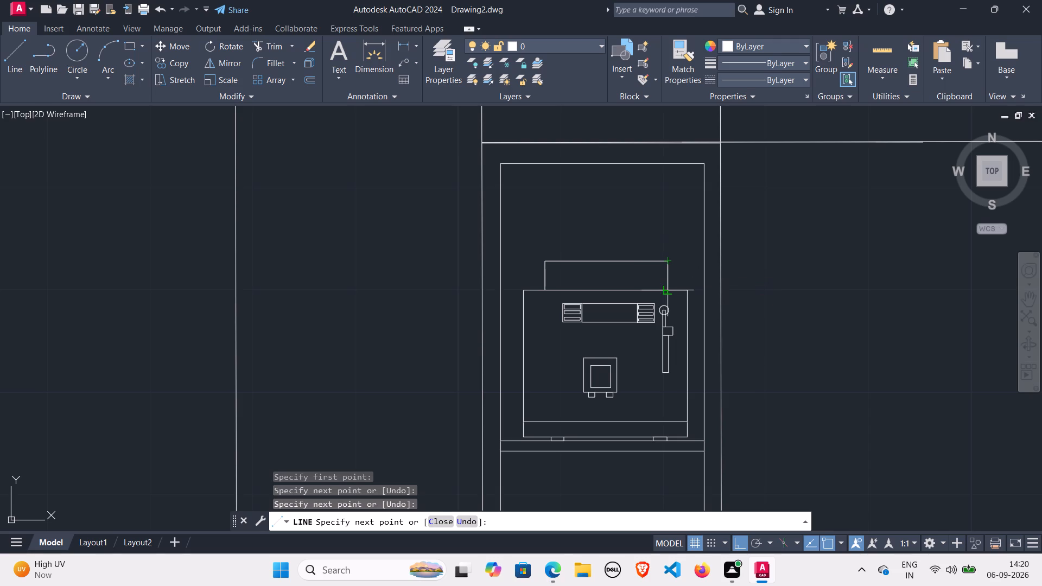
left_click(665, 292)
key("space")
Draw a horizontal line across the new top box from side to side, just below its top edge.
key("space")
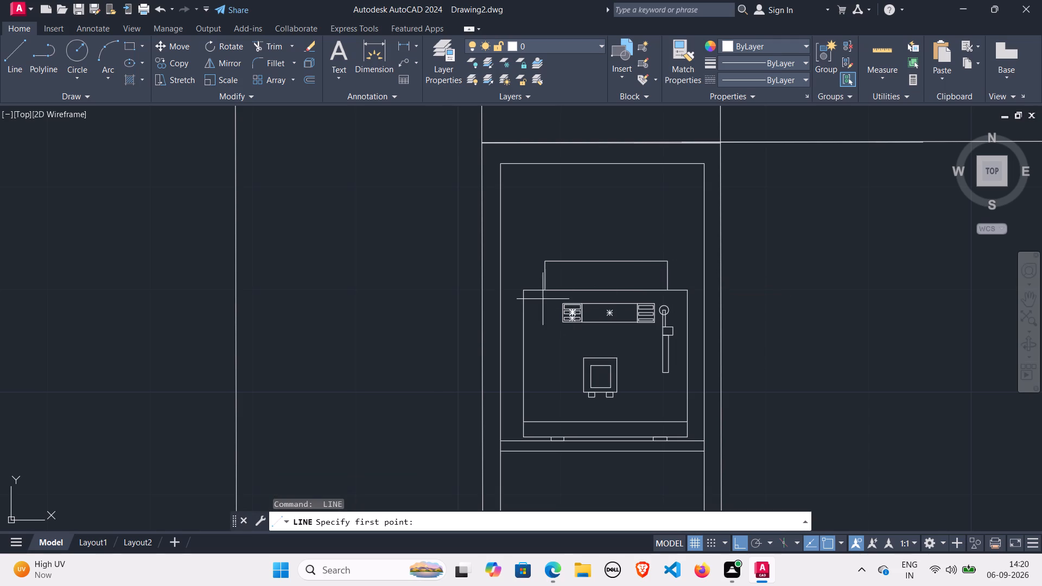
scroll(547, 273, "up", 2)
left_click(540, 259)
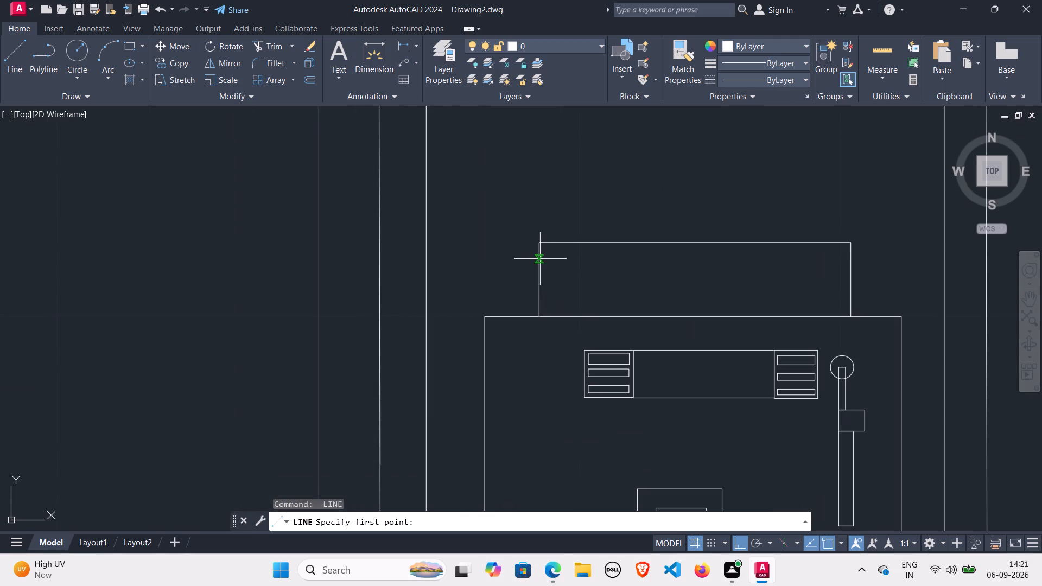
left_click(854, 257)
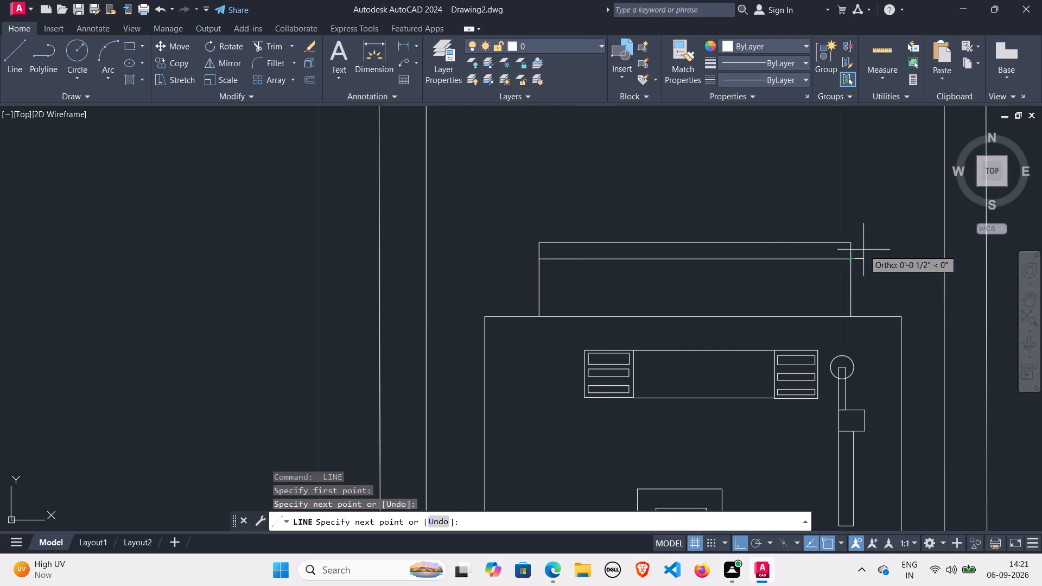
Draw a low three-sided cap outline about 3/8" high with lines on the top edge of the appliance's top box, narrower than the box.
key("space")
key("space")
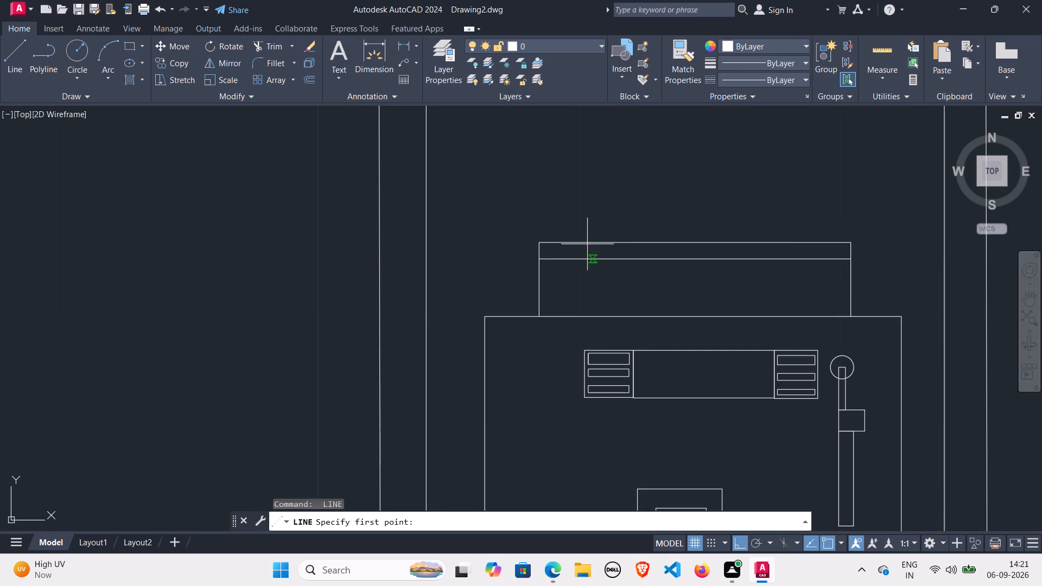
left_click(598, 242)
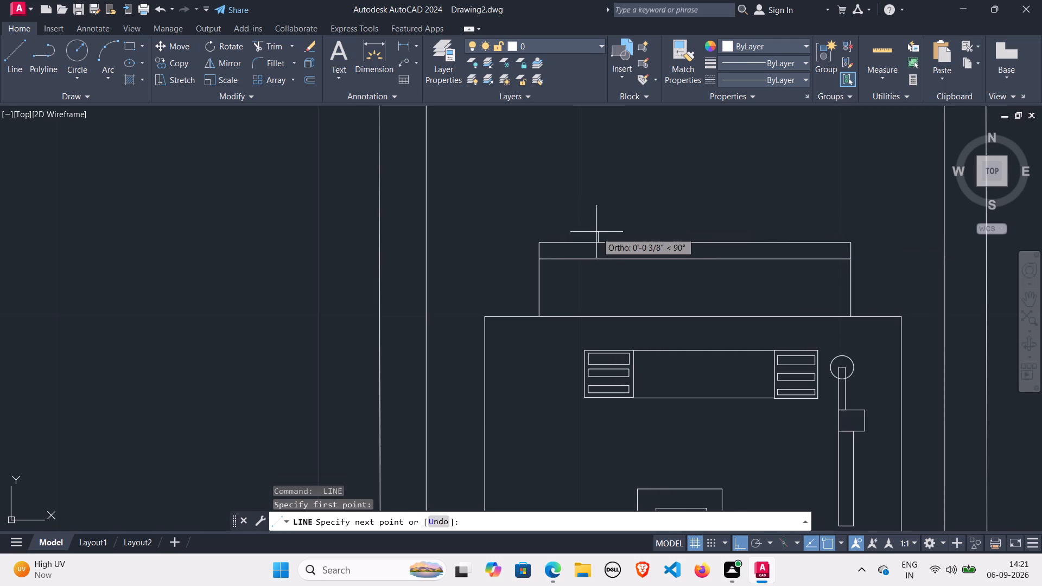
left_click(598, 233)
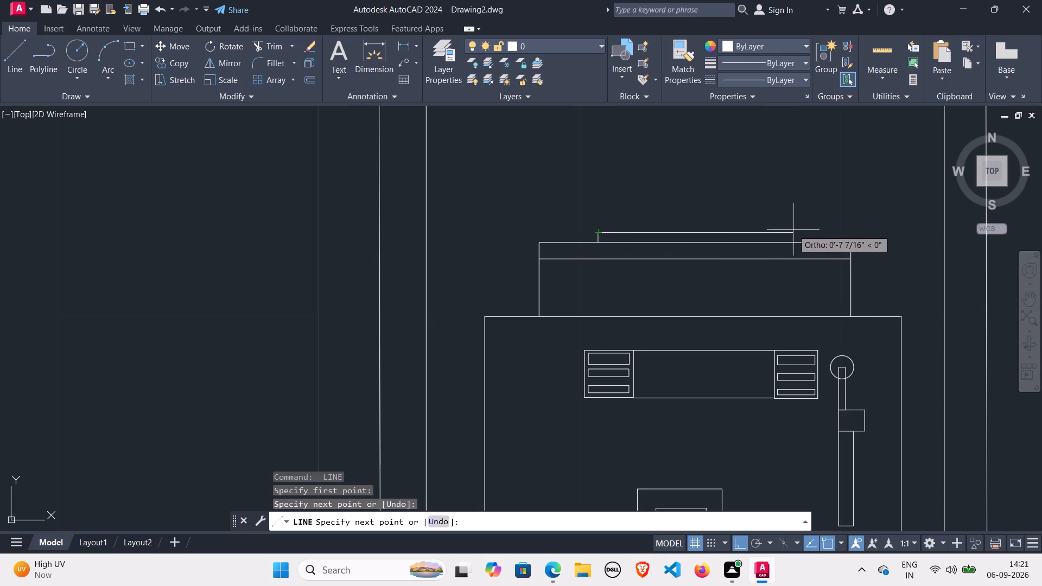
left_click(810, 232)
left_click(812, 244)
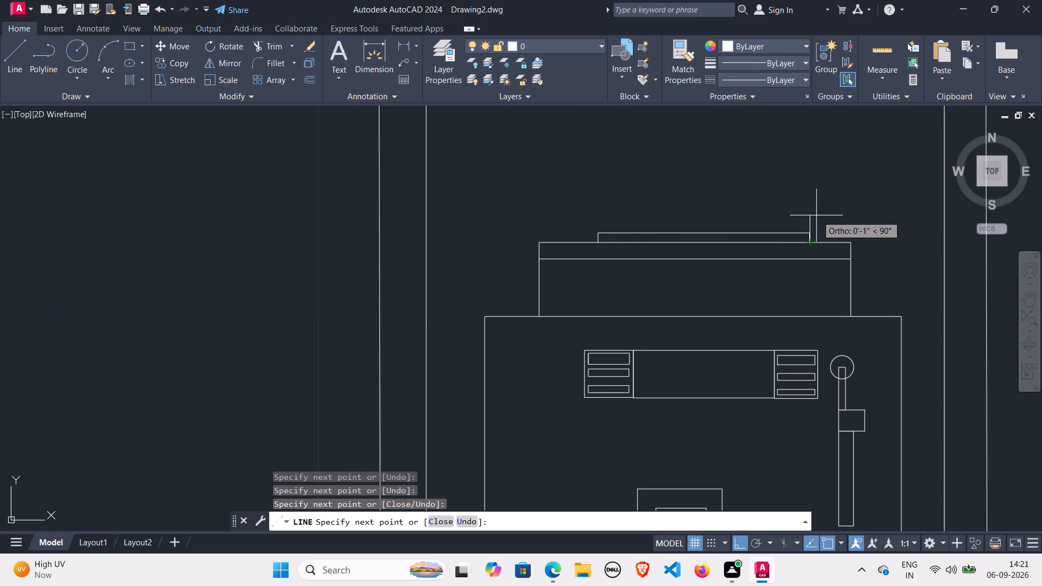
key("space")
Examine the whole elevation and the tall bay holding the footed appliance.
scroll(643, 213, "down", 1)
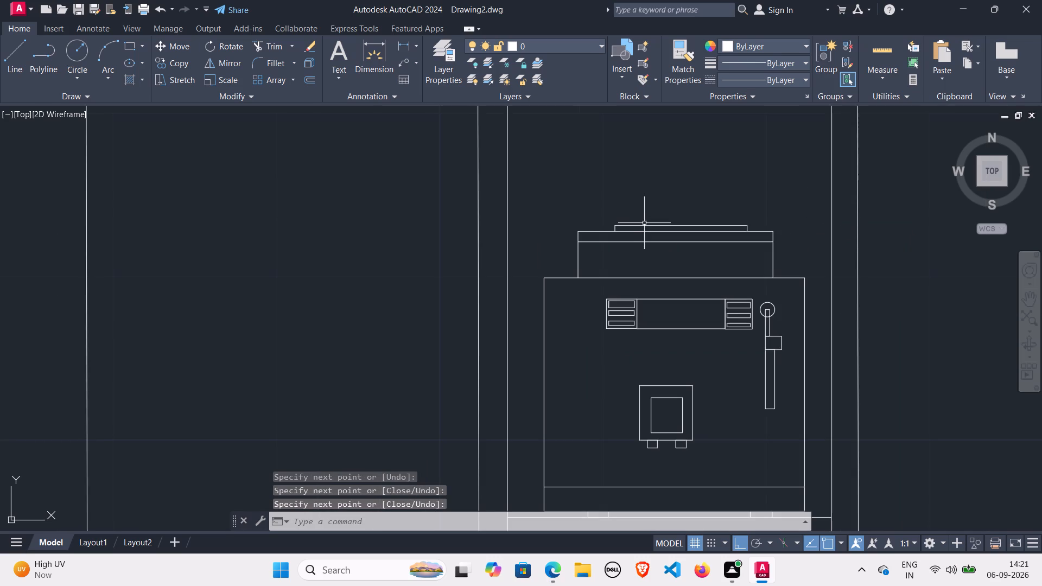
scroll(637, 220, "down", 3)
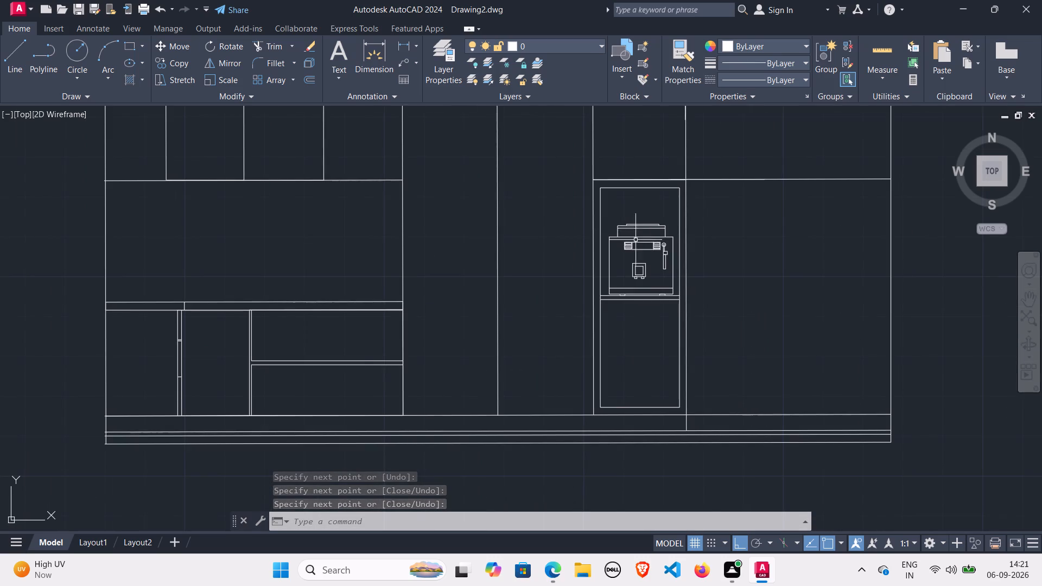
scroll(670, 269, "down", 1)
scroll(678, 269, "up", 1)
middle_click_drag(738, 256, 708, 273)
scroll(738, 256, "up", 1)
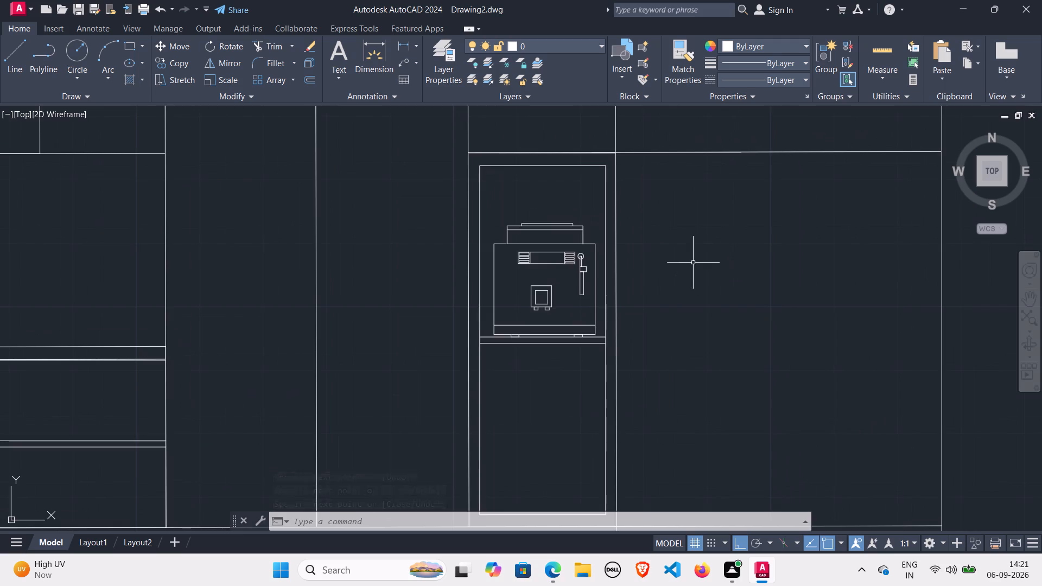
scroll(693, 263, "down", 1)
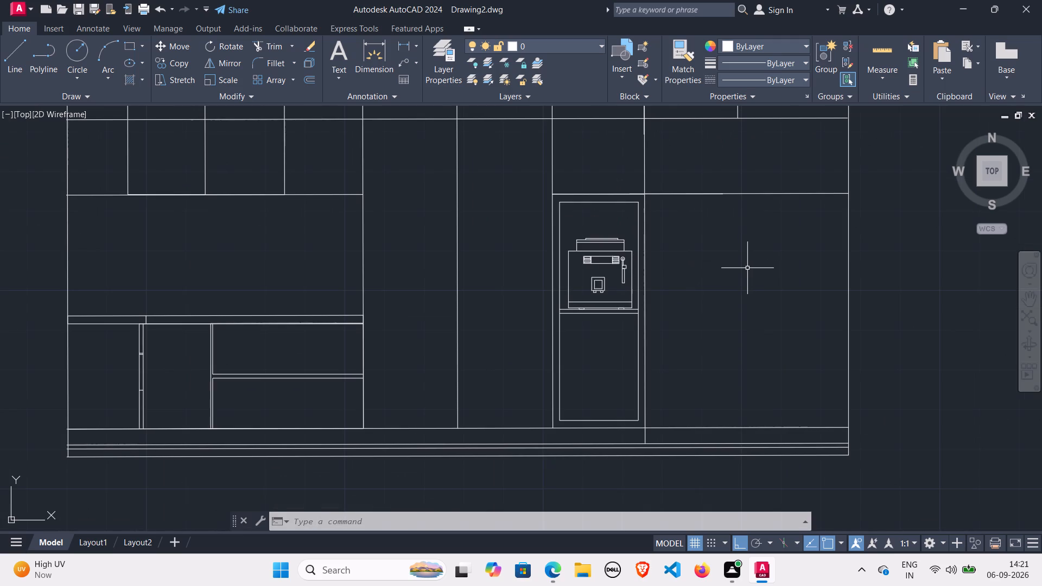
scroll(751, 268, "down", 1)
middle_click_drag(738, 257, 642, 271)
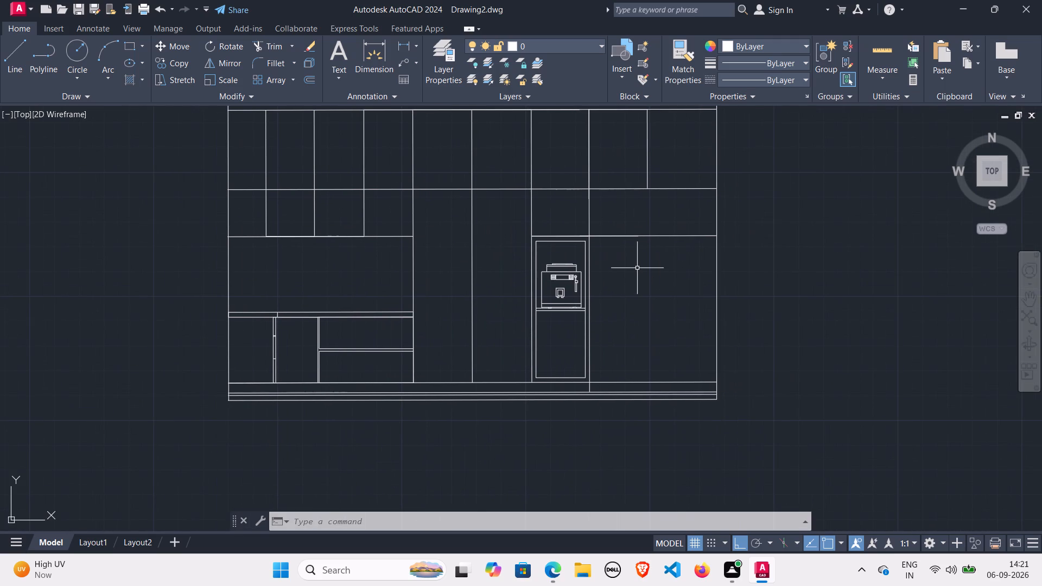
scroll(638, 278, "down", 1)
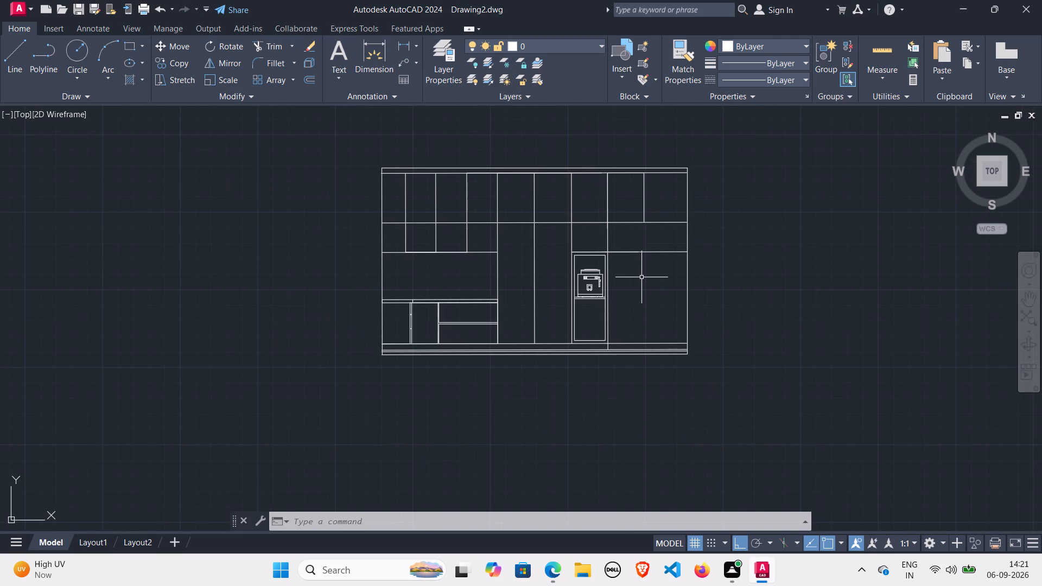
scroll(566, 304, "down", 1)
scroll(582, 293, "up", 4)
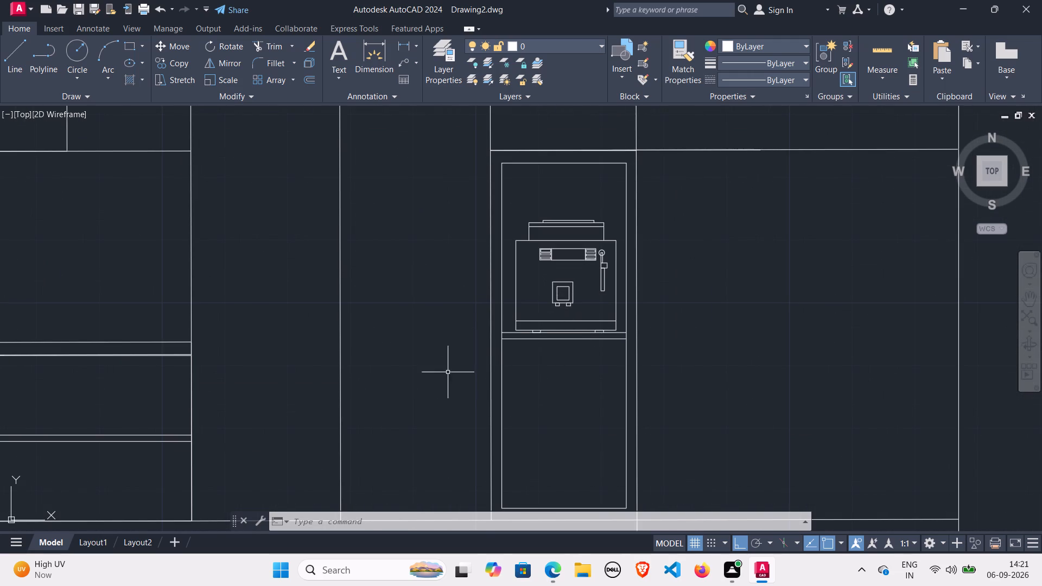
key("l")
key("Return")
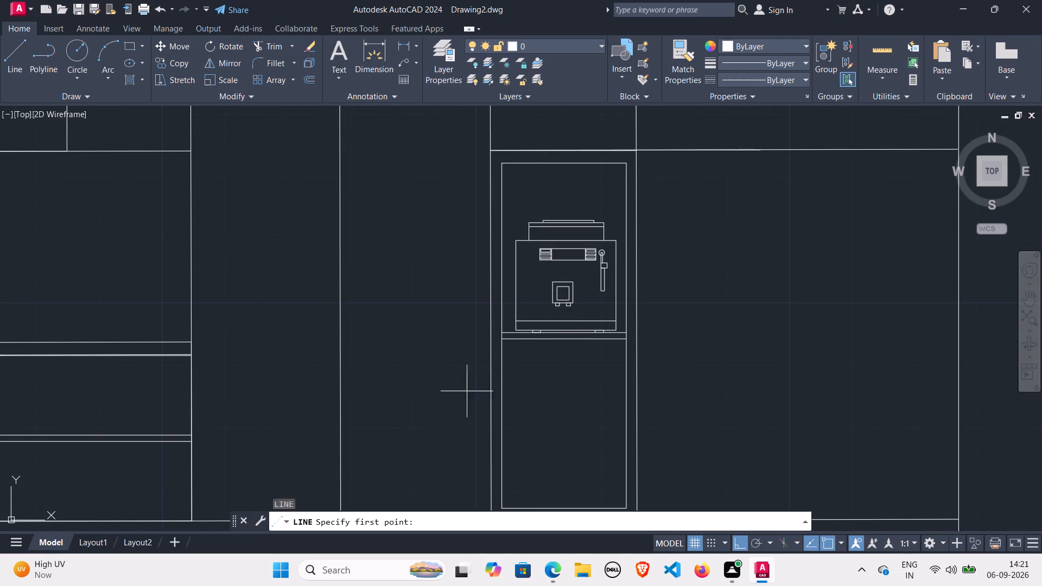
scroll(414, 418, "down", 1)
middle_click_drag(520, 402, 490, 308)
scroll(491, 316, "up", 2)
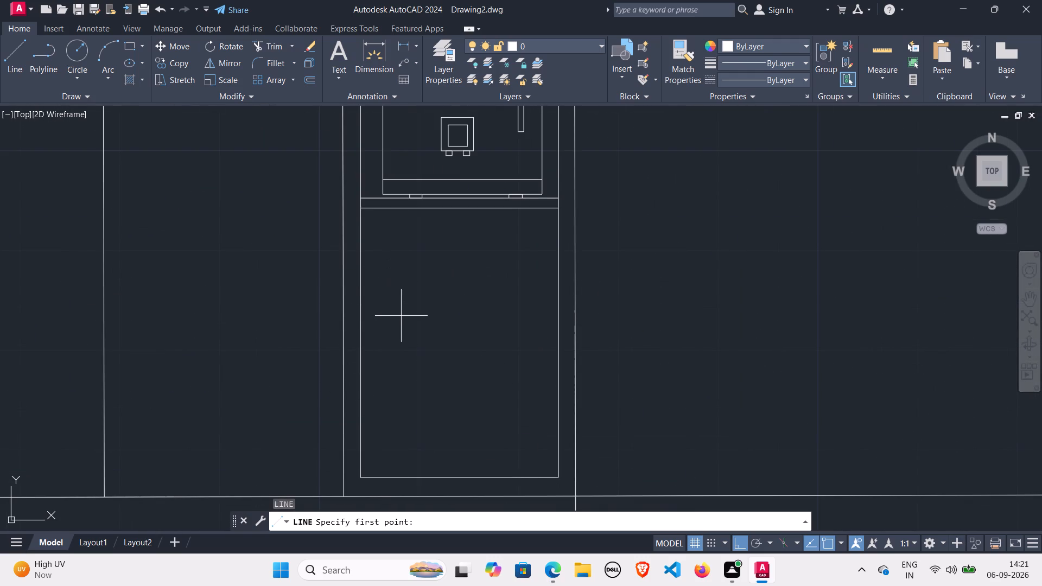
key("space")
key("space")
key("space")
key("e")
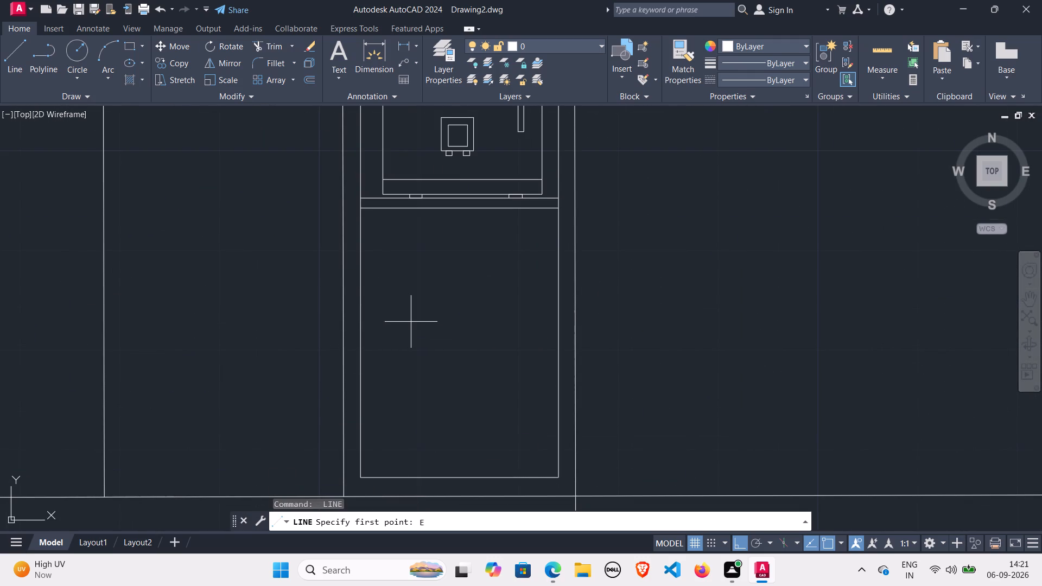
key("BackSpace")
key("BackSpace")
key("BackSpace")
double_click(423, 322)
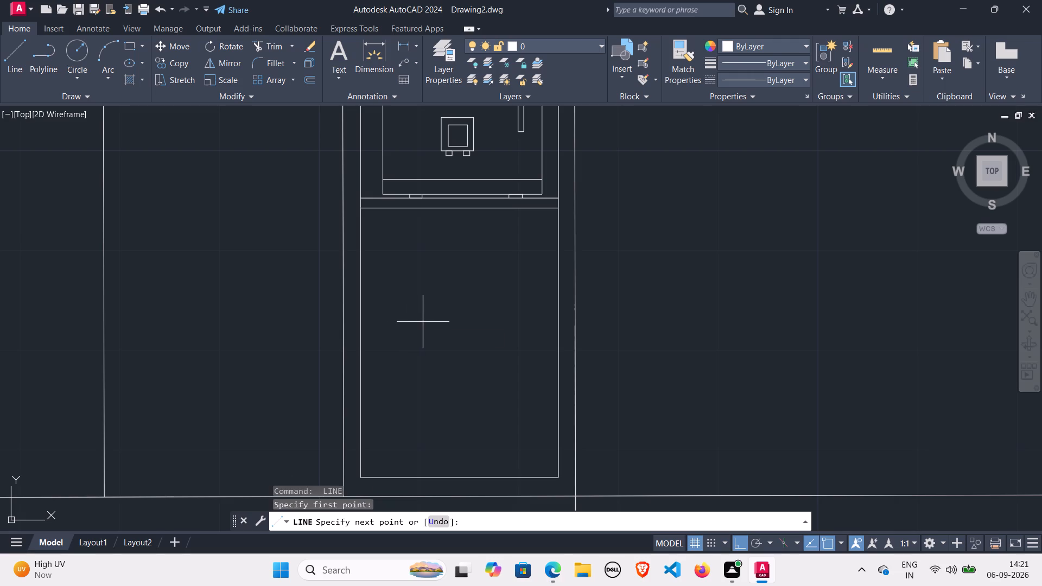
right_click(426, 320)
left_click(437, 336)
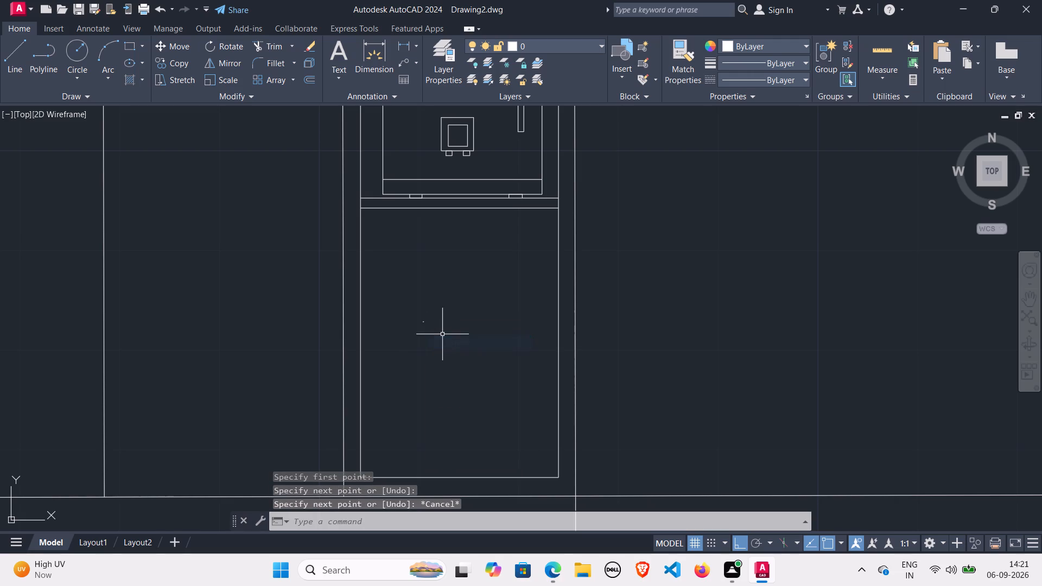
Draw a rectangle across the lower part of the compartment beneath the appliance shelf, spanning side to side and ending just above the bottom edge.
key("r")
type("EC")
key("Return")
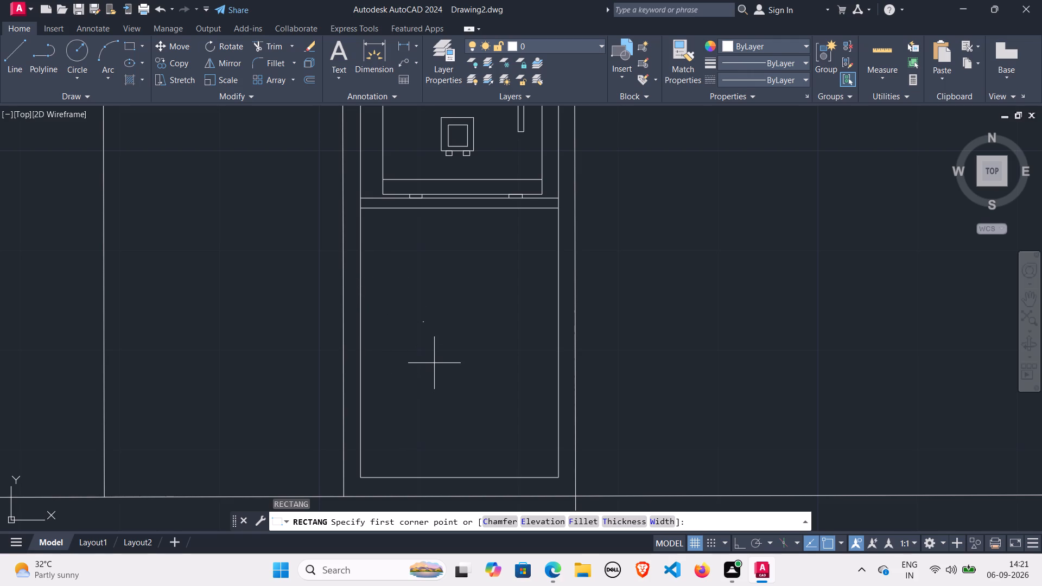
left_click(361, 315)
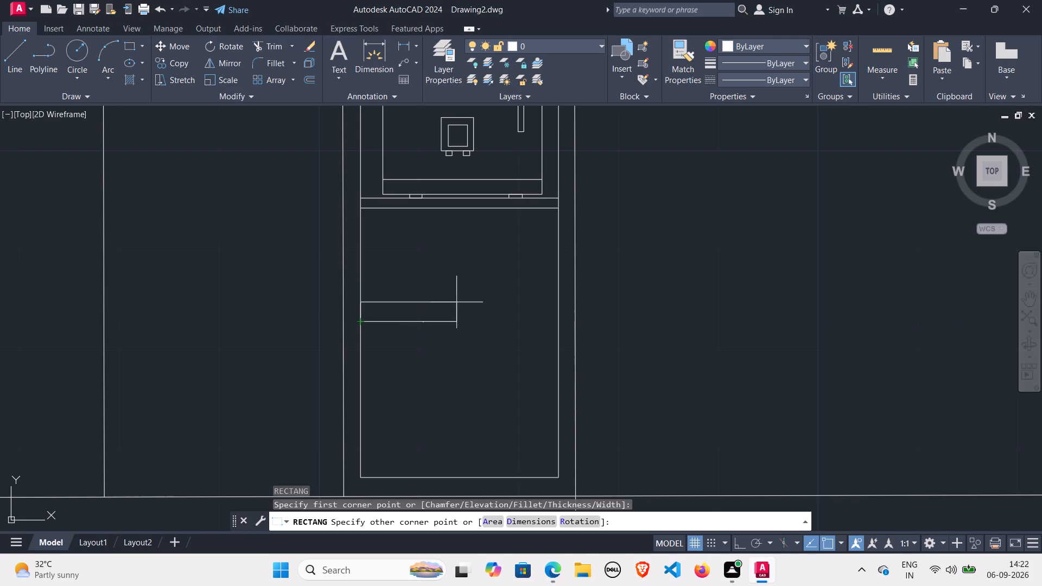
left_click(557, 469)
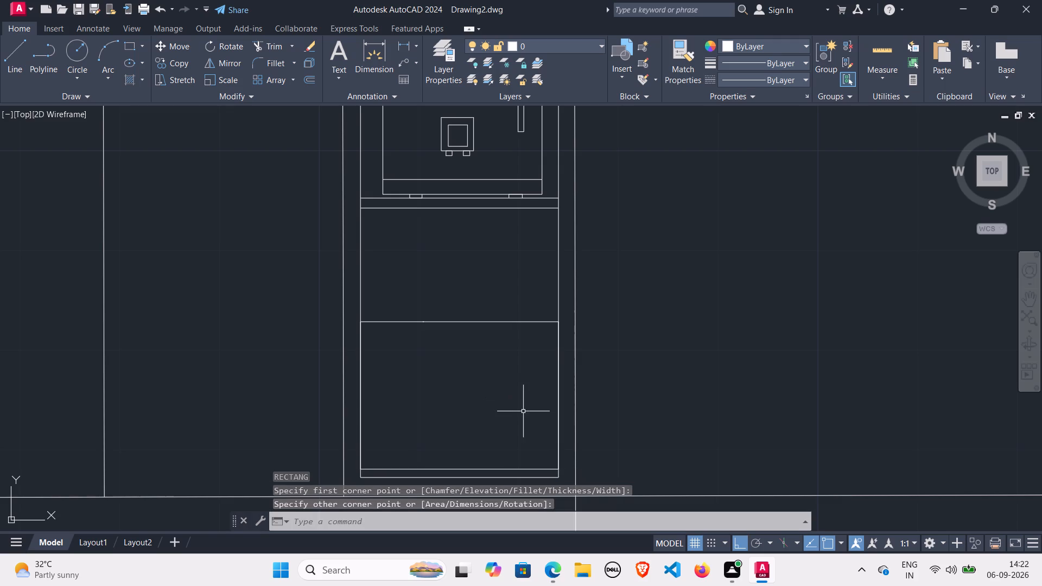
Draw a smaller rectangle inset on all sides within the new lower compartment rectangle.
key("space")
key("space")
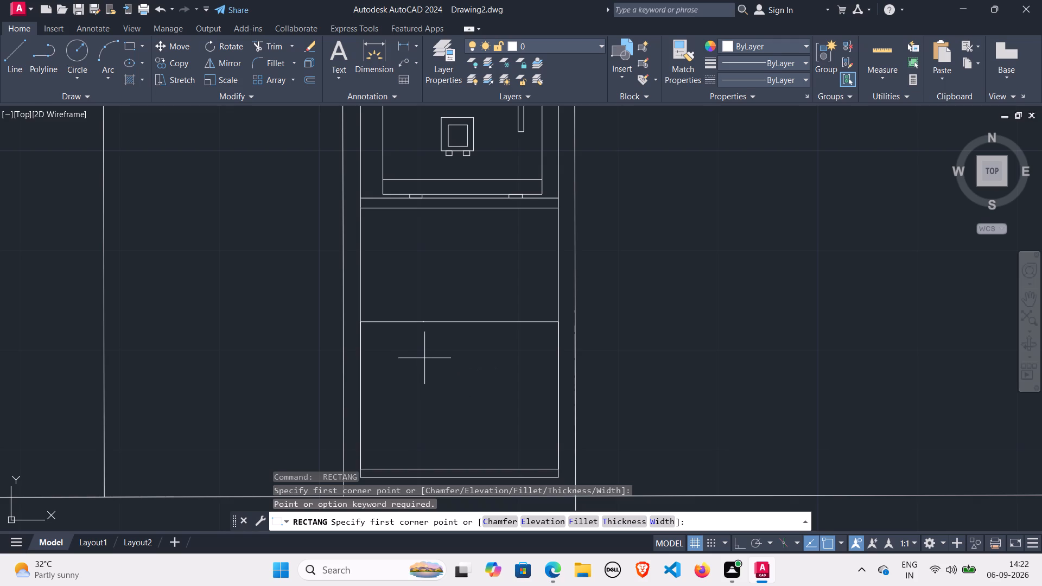
left_click(386, 348)
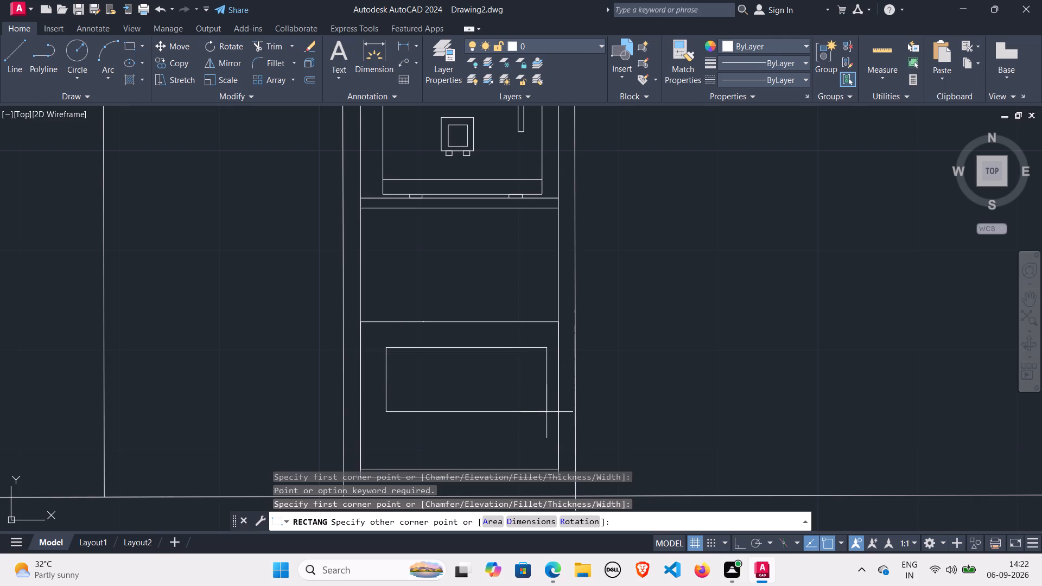
left_click(536, 450)
Draw an open-topped U outline about 11 5/8" wide with lines inside the inset rectangle.
scroll(517, 401, "down", 1)
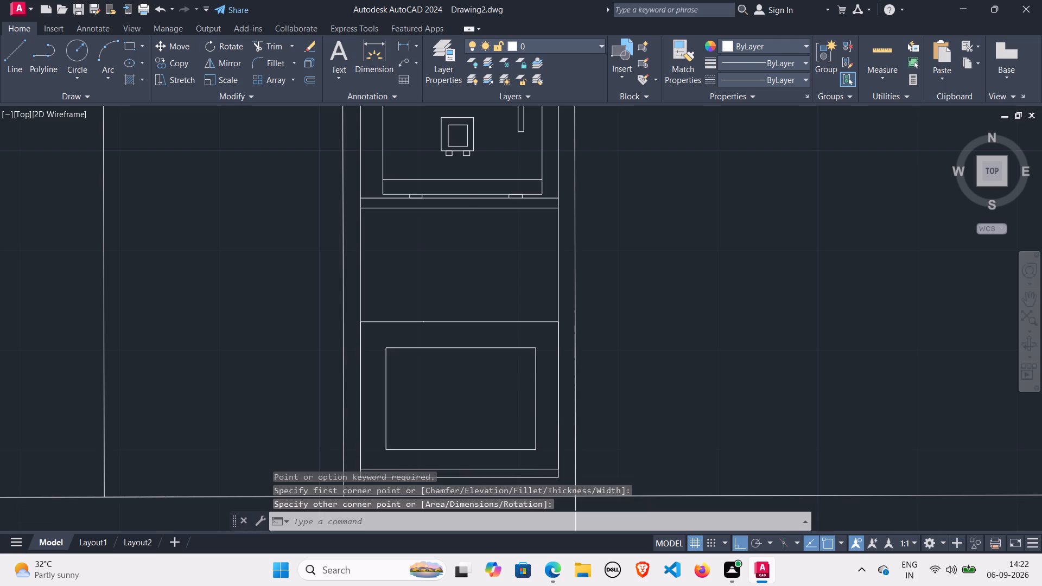
middle_click_drag(517, 401, 516, 355)
scroll(516, 360, "down", 1)
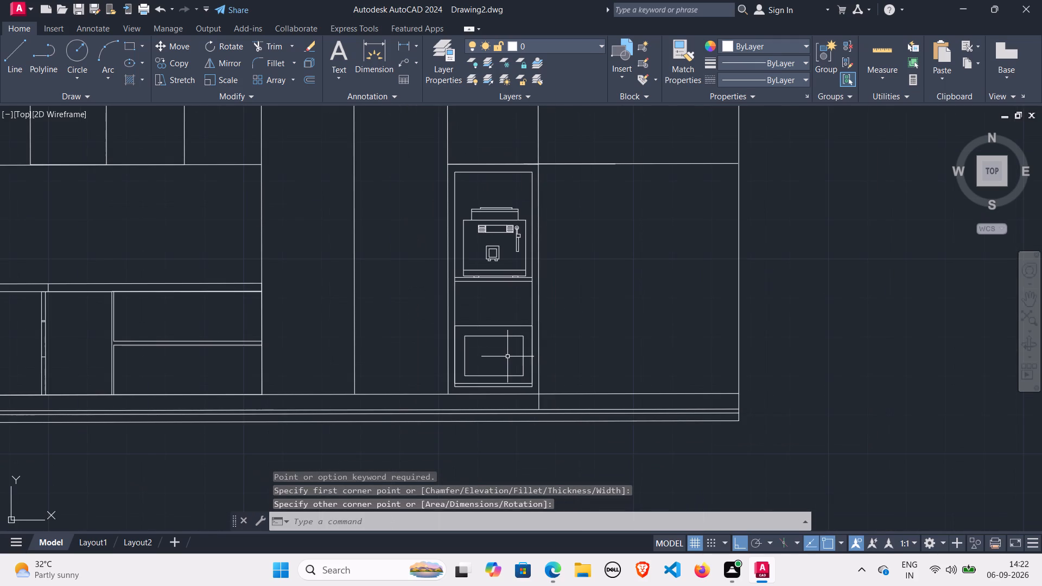
scroll(507, 356, "up", 1)
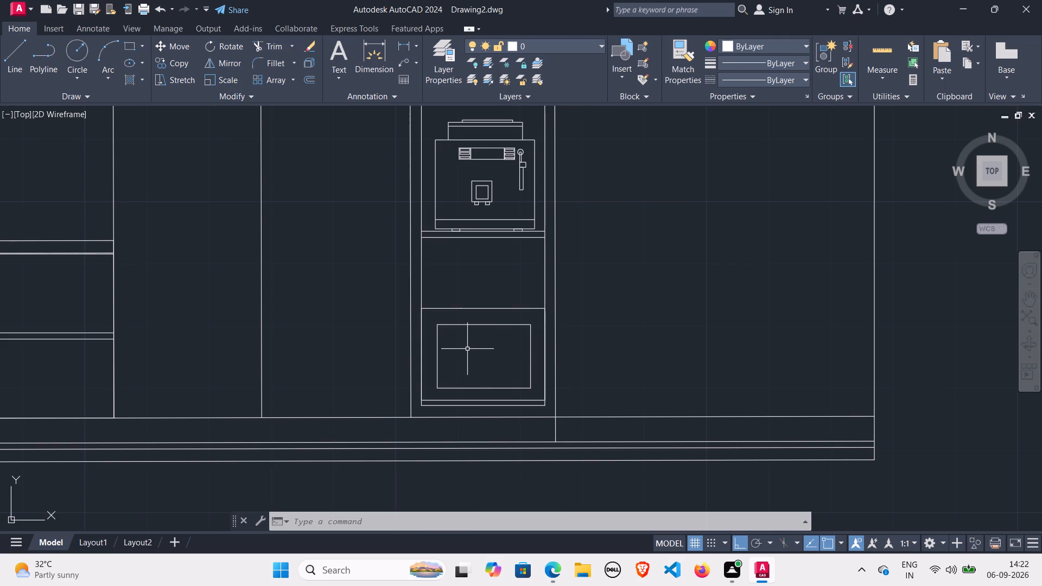
key("l")
key("Return")
scroll(462, 349, "up", 1)
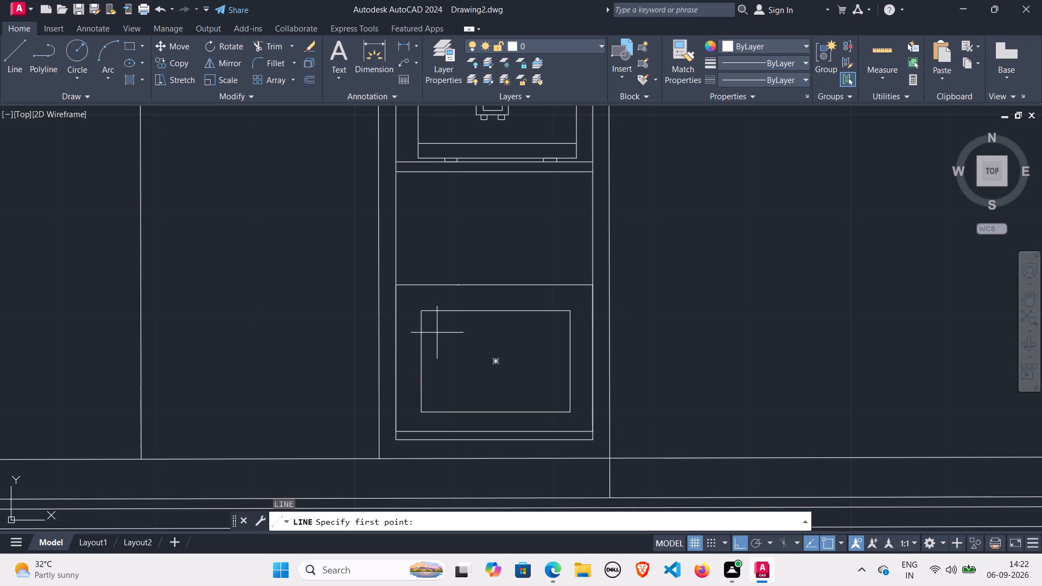
left_click(439, 329)
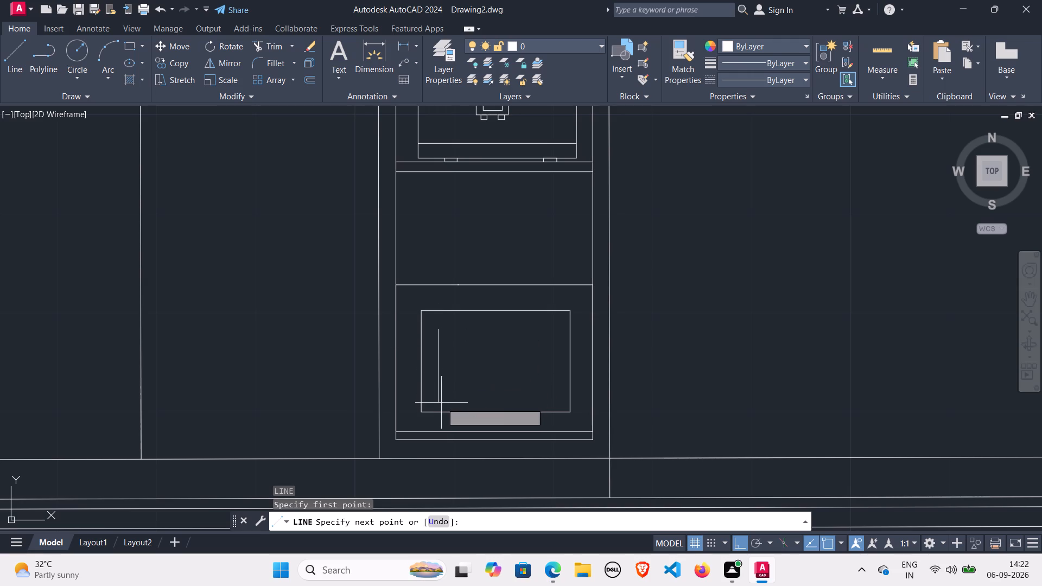
left_click(441, 403)
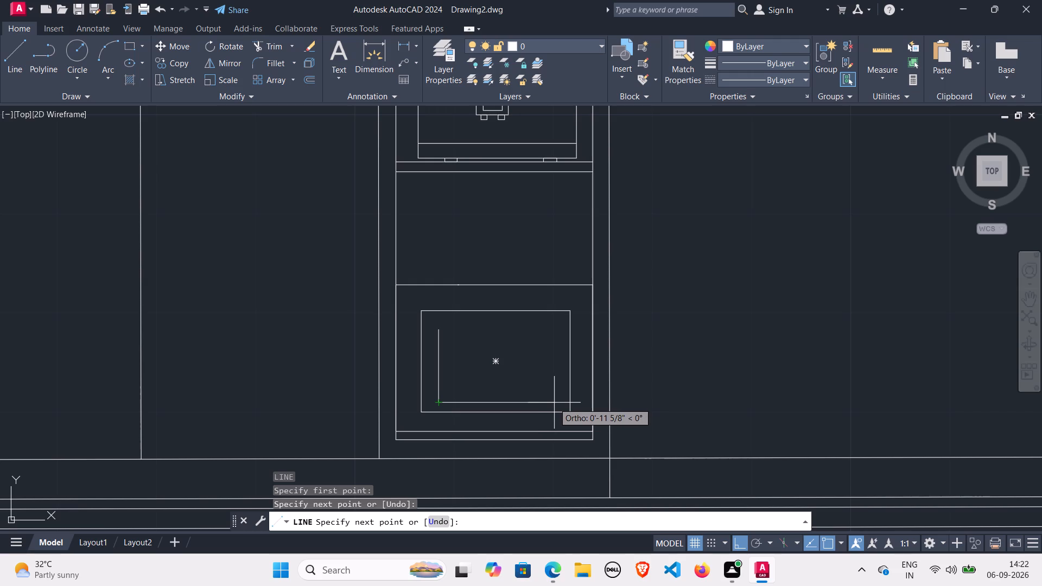
left_click(554, 403)
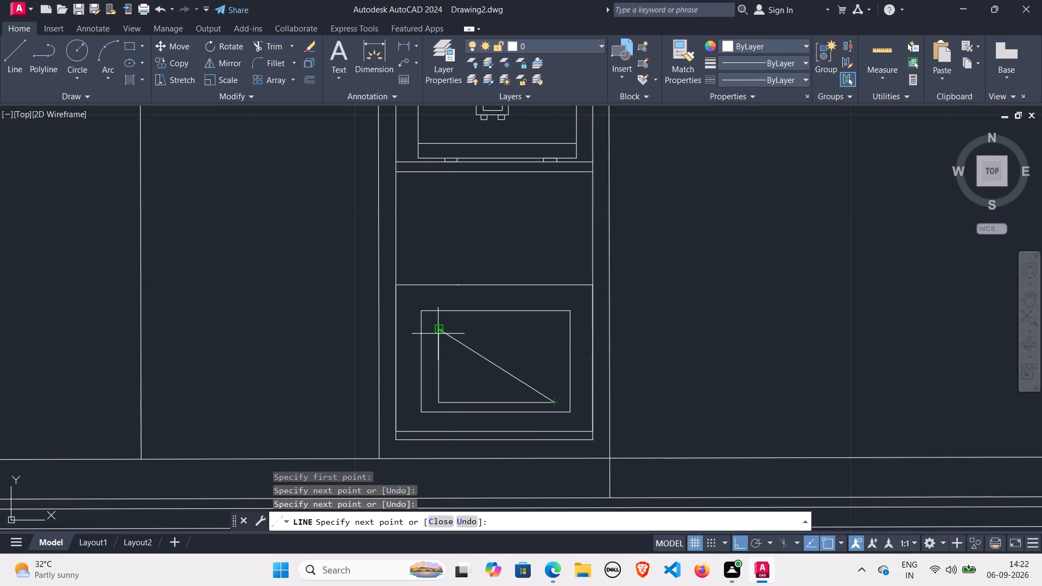
left_click(555, 328)
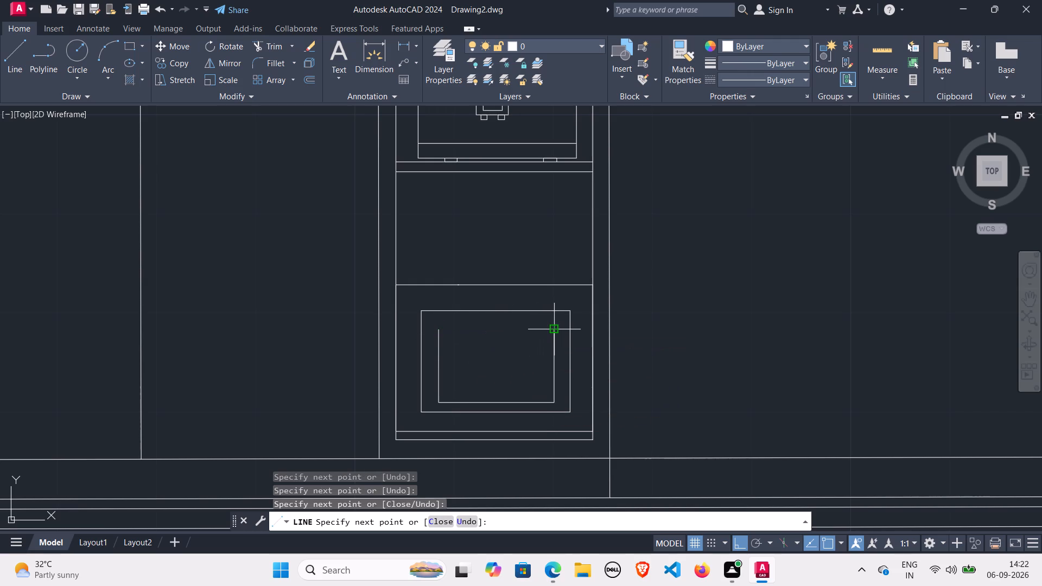
key("space")
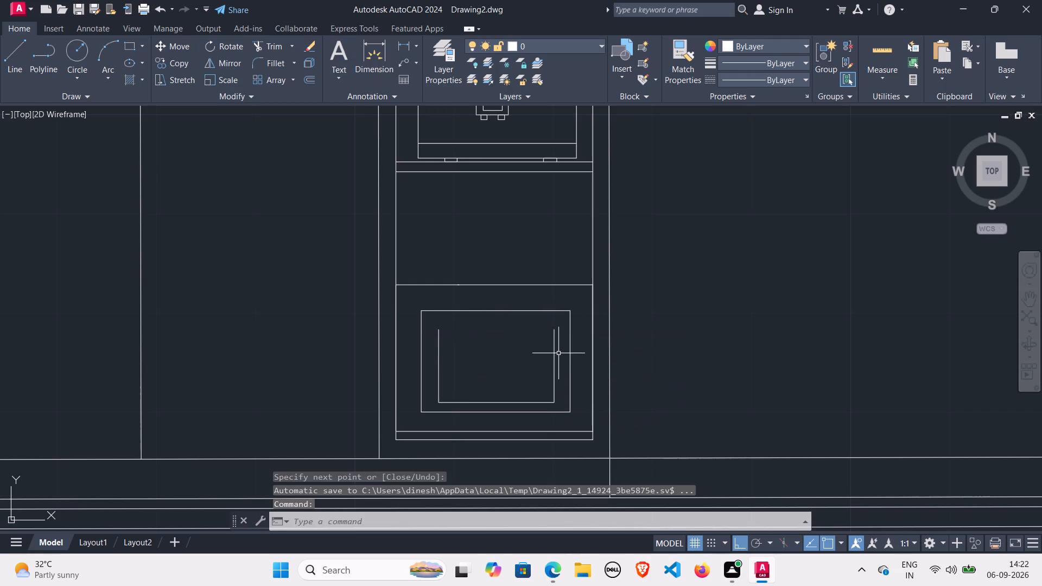
Draw a narrow three-sided outline about 4 5/8" tall with lines along the outer side of the U outline's right upright.
key("space")
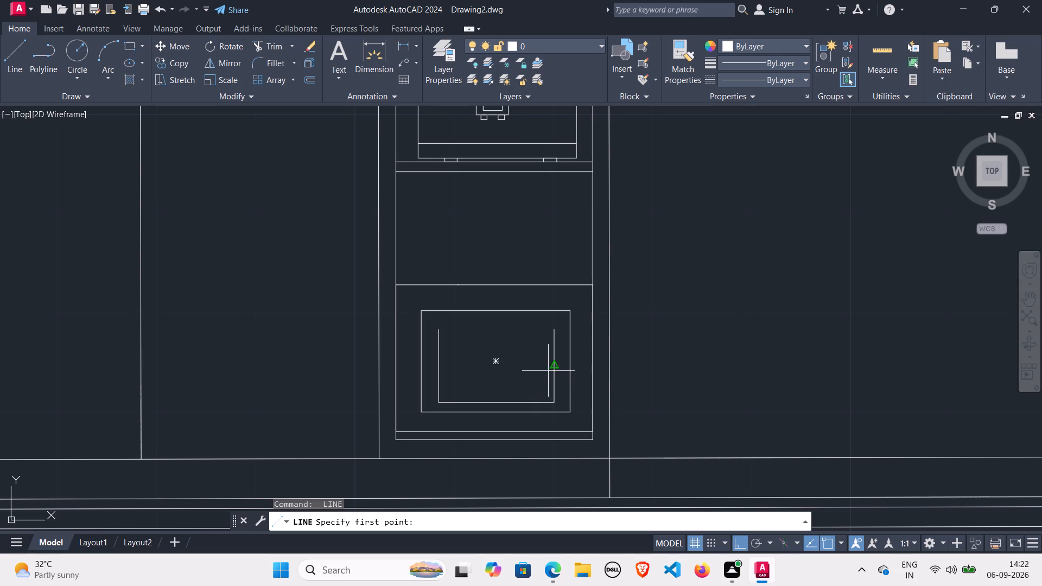
scroll(547, 375, "up", 1)
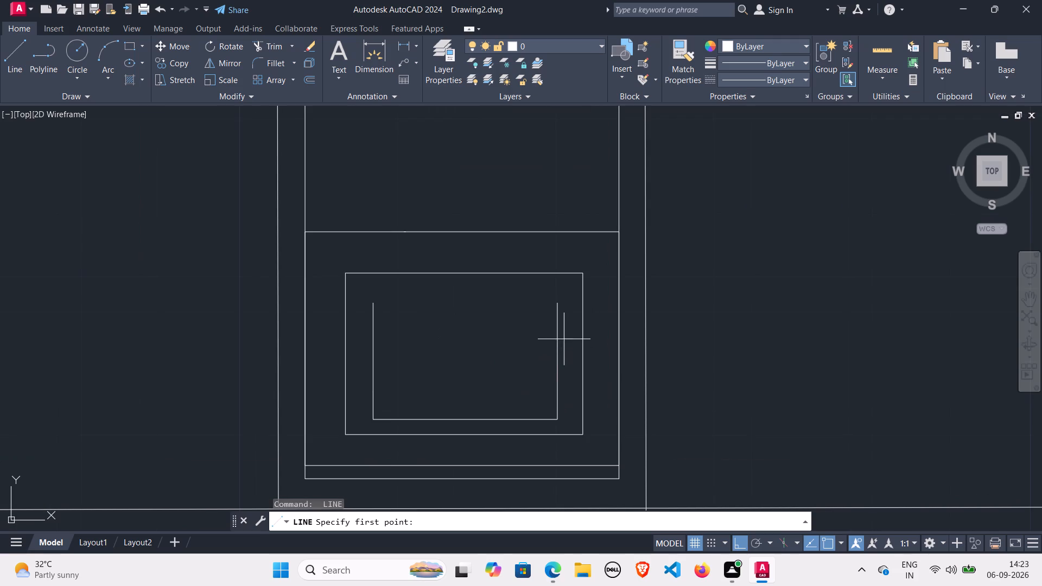
left_click(556, 339)
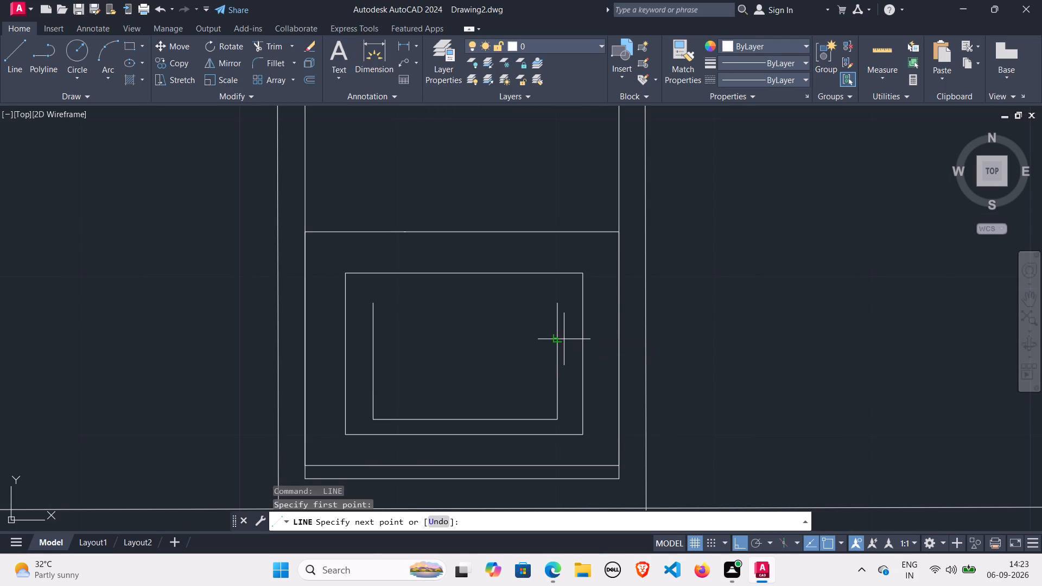
left_click(566, 340)
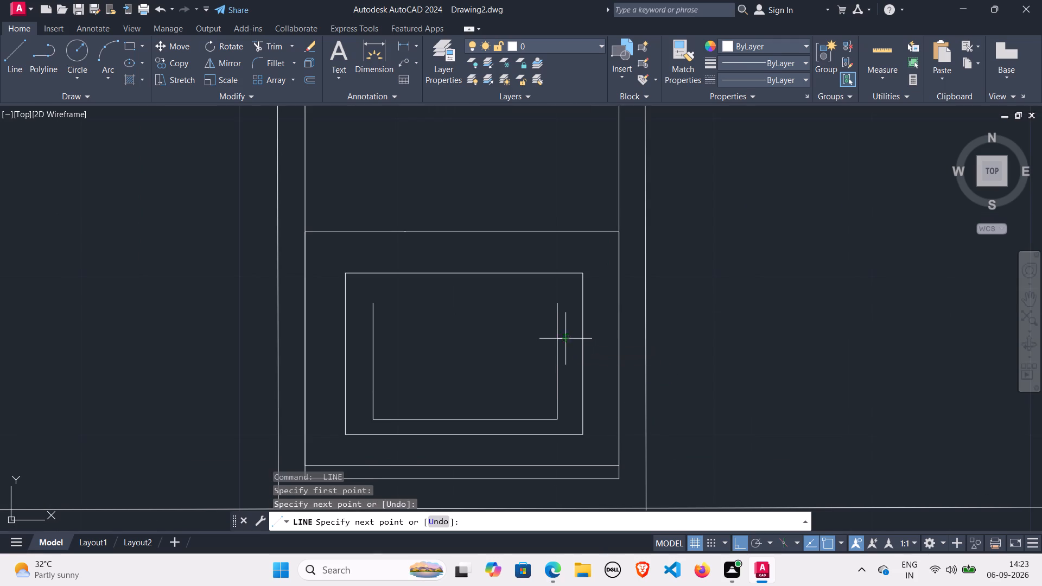
left_click(566, 412)
left_click(558, 410)
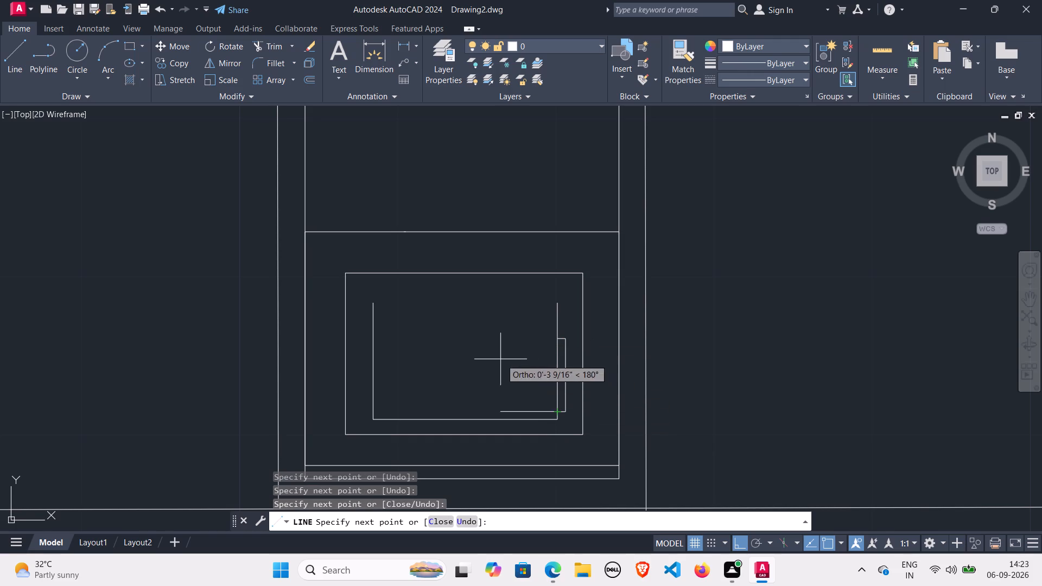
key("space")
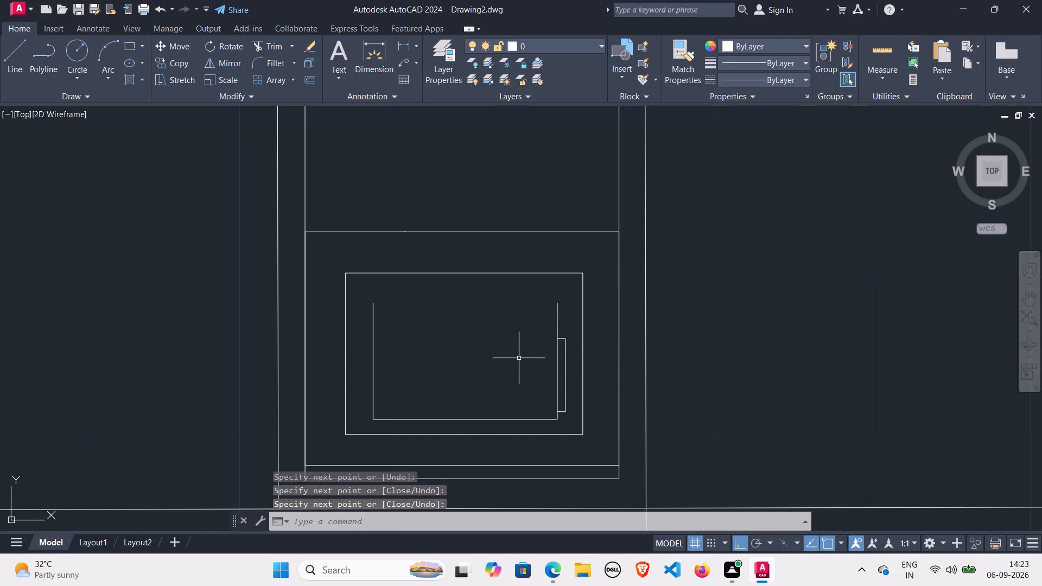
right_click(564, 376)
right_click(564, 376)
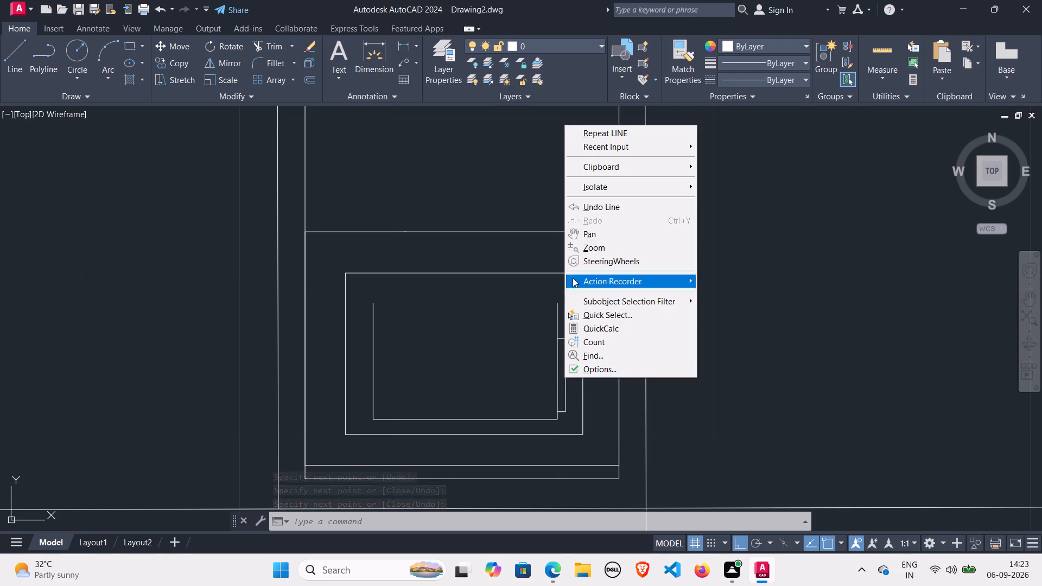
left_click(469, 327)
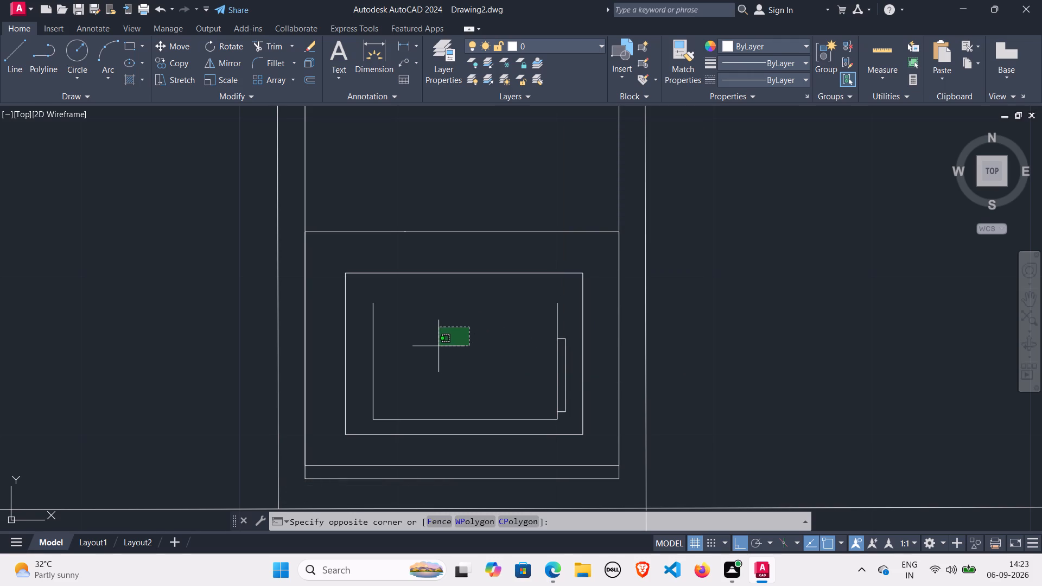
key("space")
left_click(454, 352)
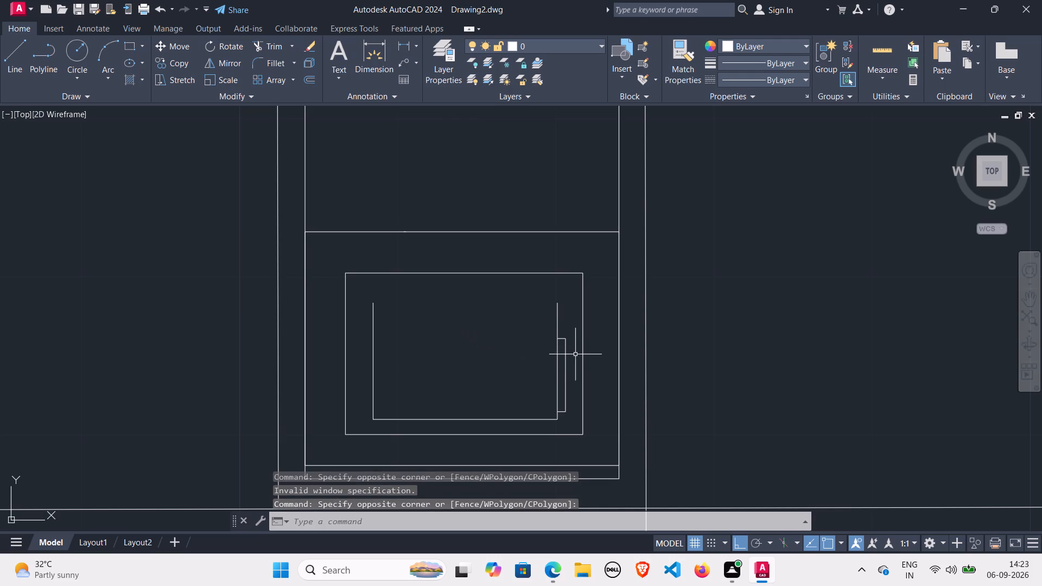
Mirror the narrow three-sided outline to the U's opposite upright about the vertical through the base line's midpoint, keeping the original.
left_click(564, 360)
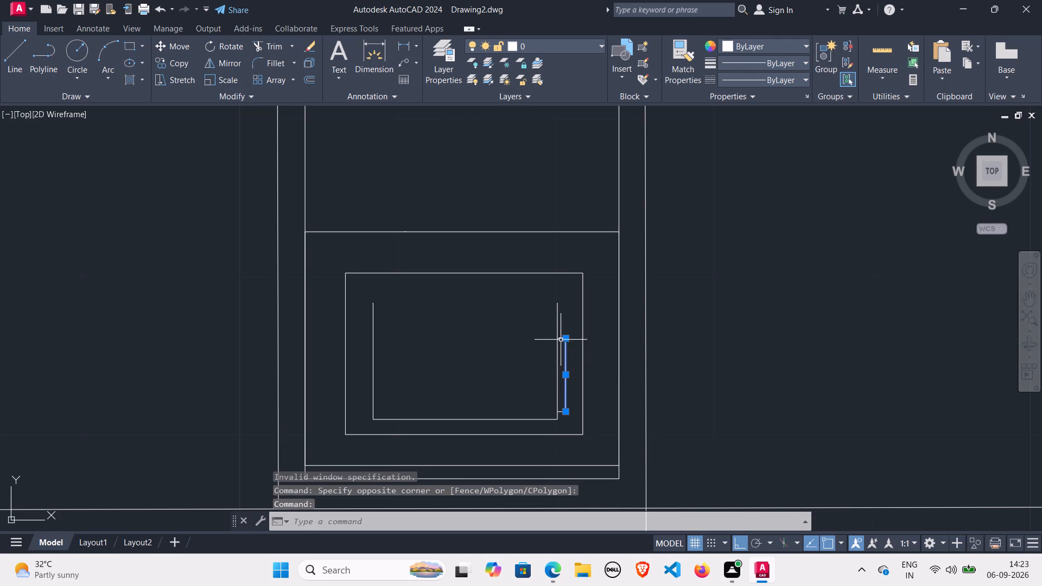
left_click(560, 339)
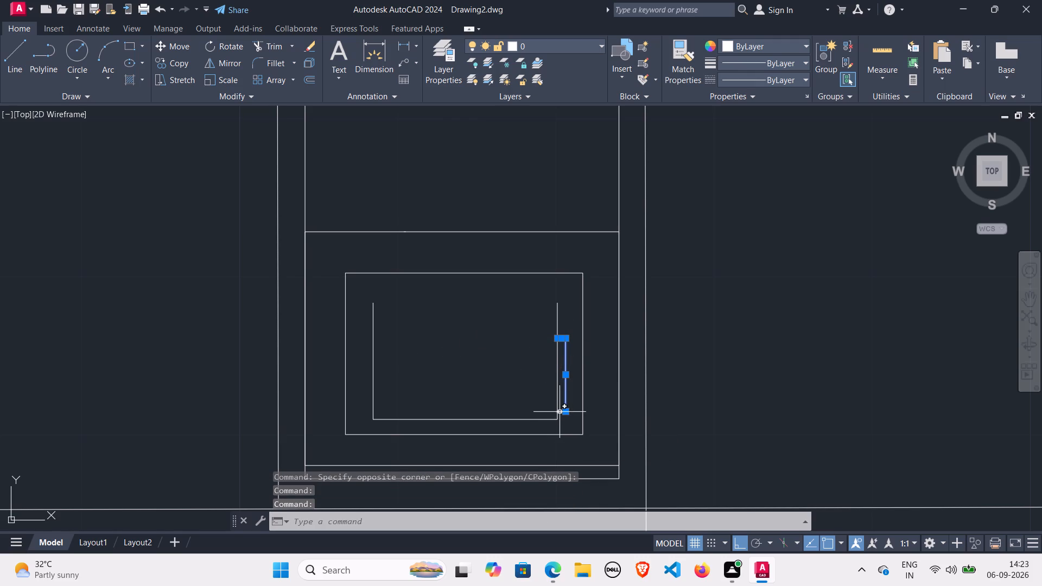
scroll(559, 412, "up", 1)
left_click(562, 411)
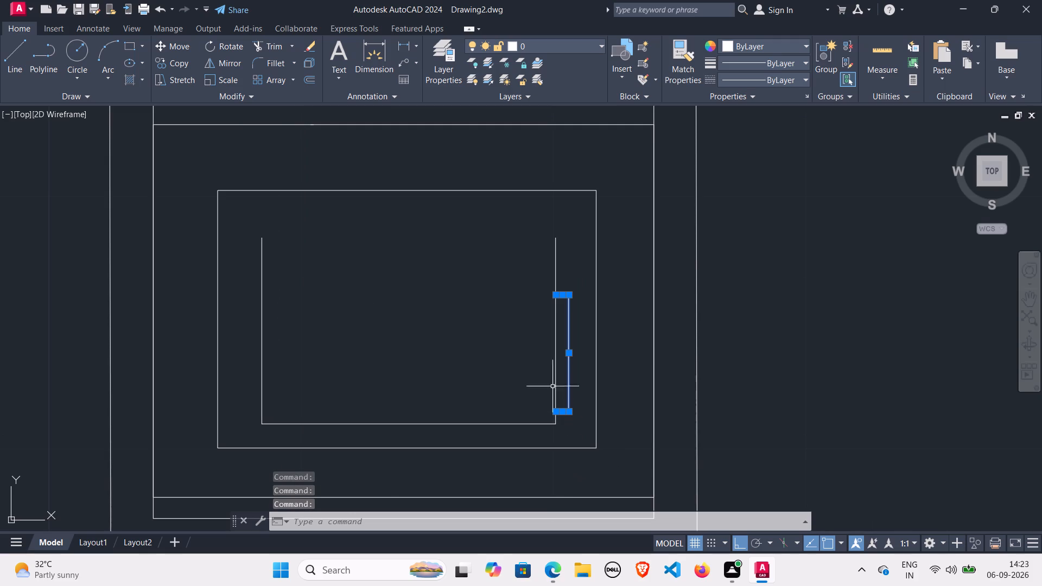
left_click(217, 68)
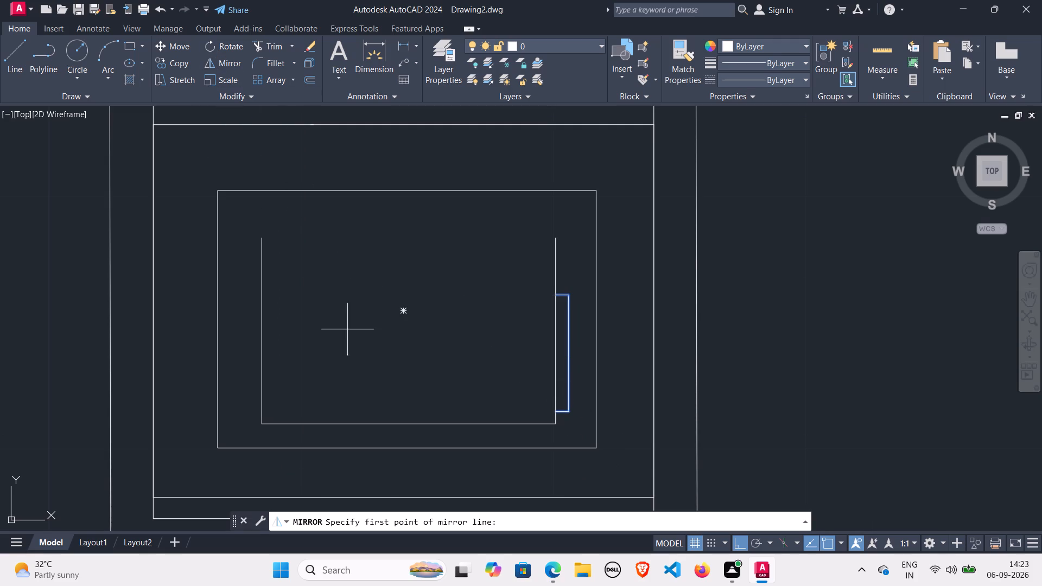
left_click(410, 425)
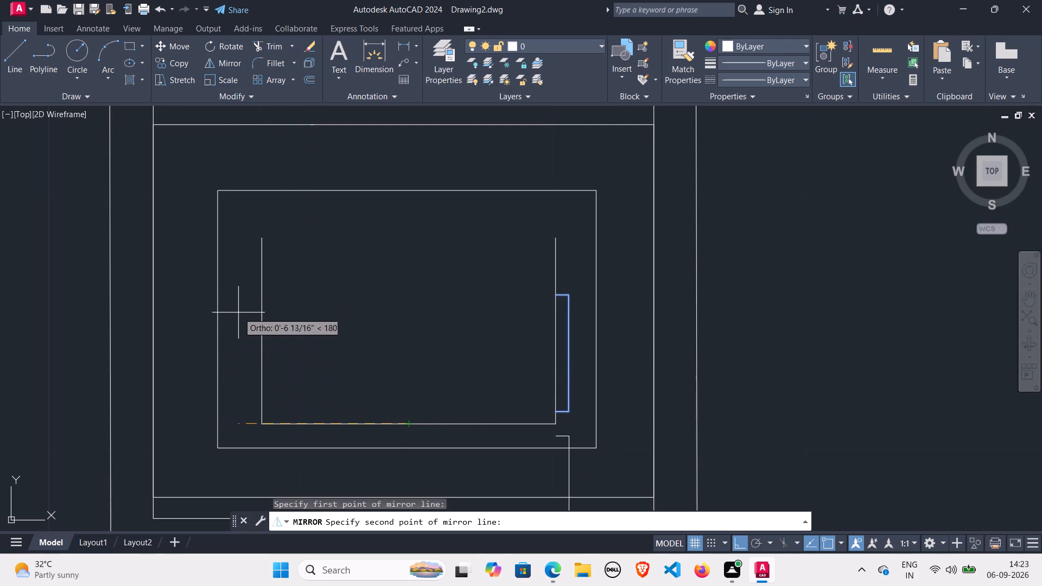
left_click_drag(362, 265, 350, 265)
left_click(320, 275)
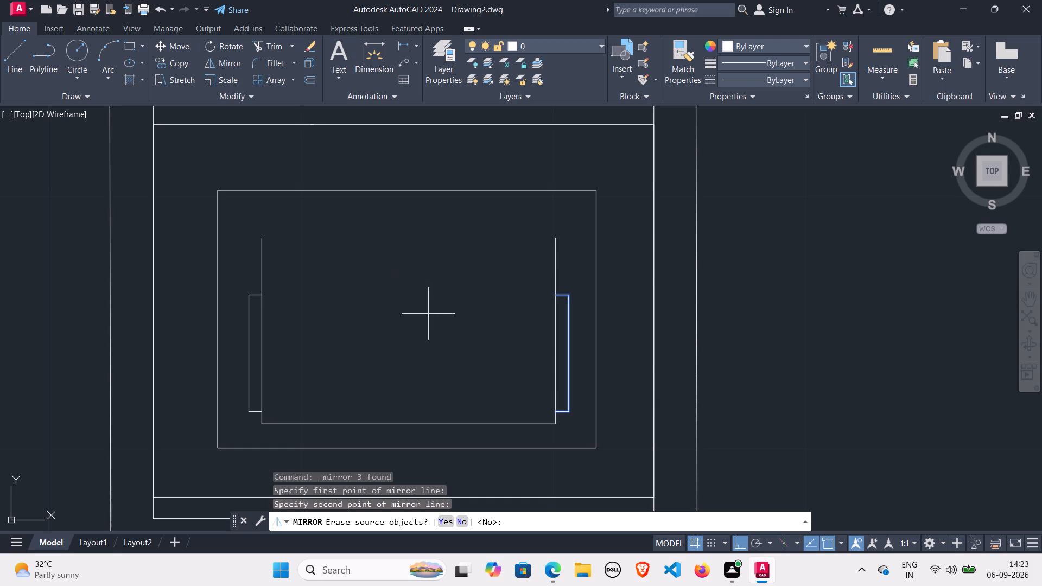
key("space")
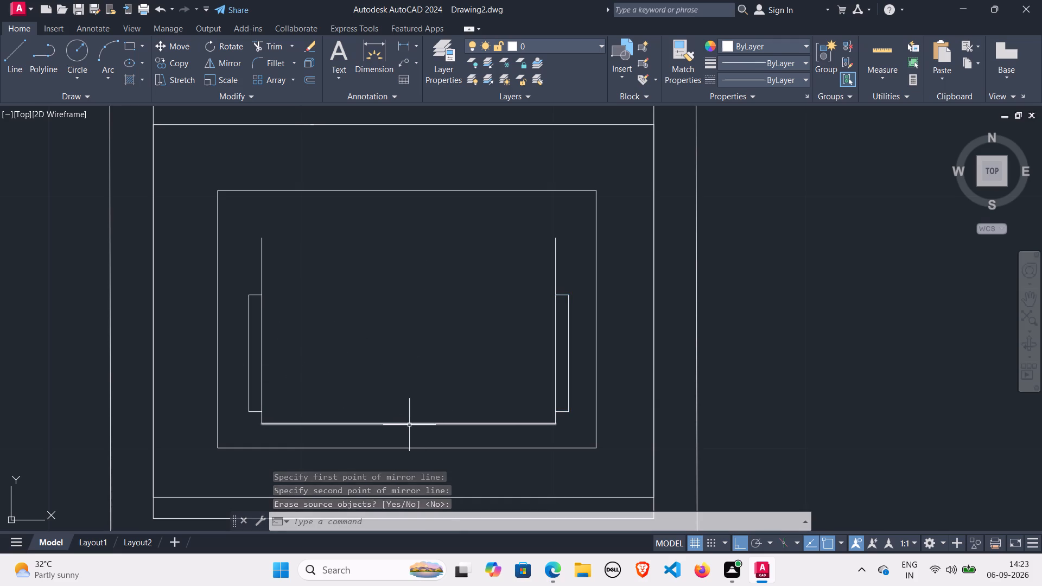
Draw a three-sided box about 3" wide with lines, rising from the U base line's midpoint and returning down to the base.
key("space")
key("space")
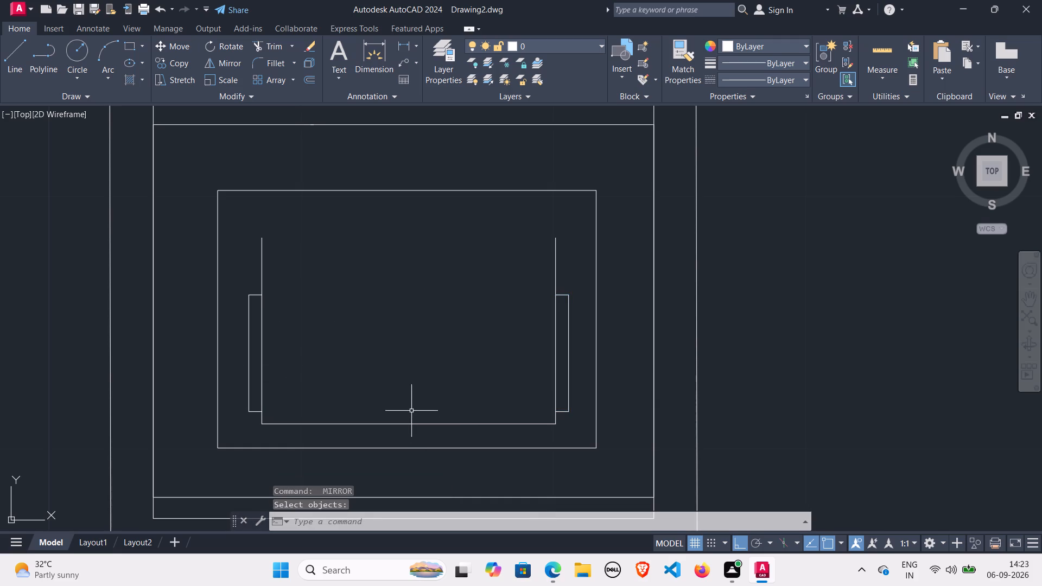
left_click(411, 402)
key("l")
left_click(428, 385)
left_click(426, 383)
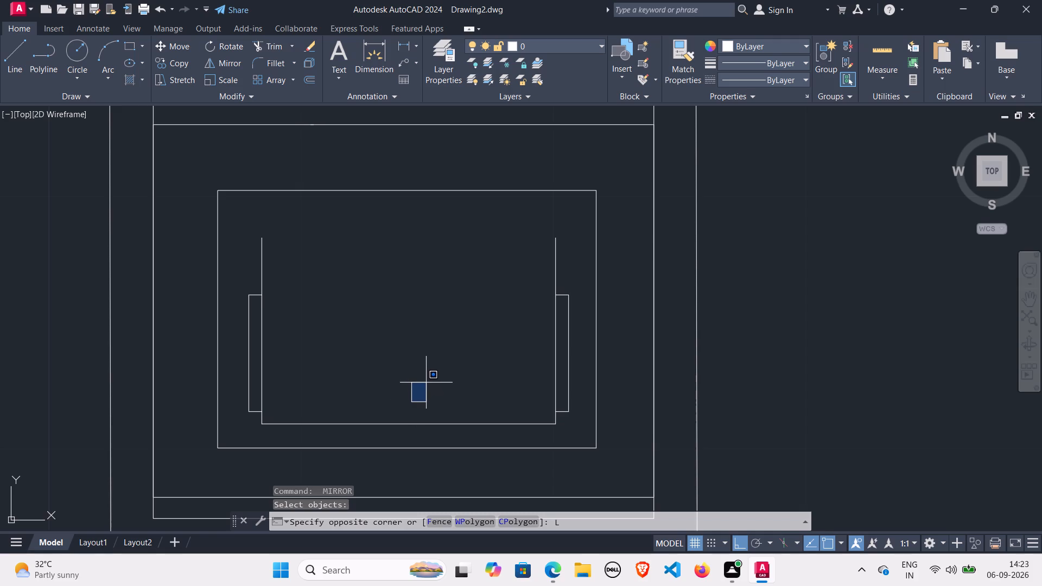
right_click(426, 381)
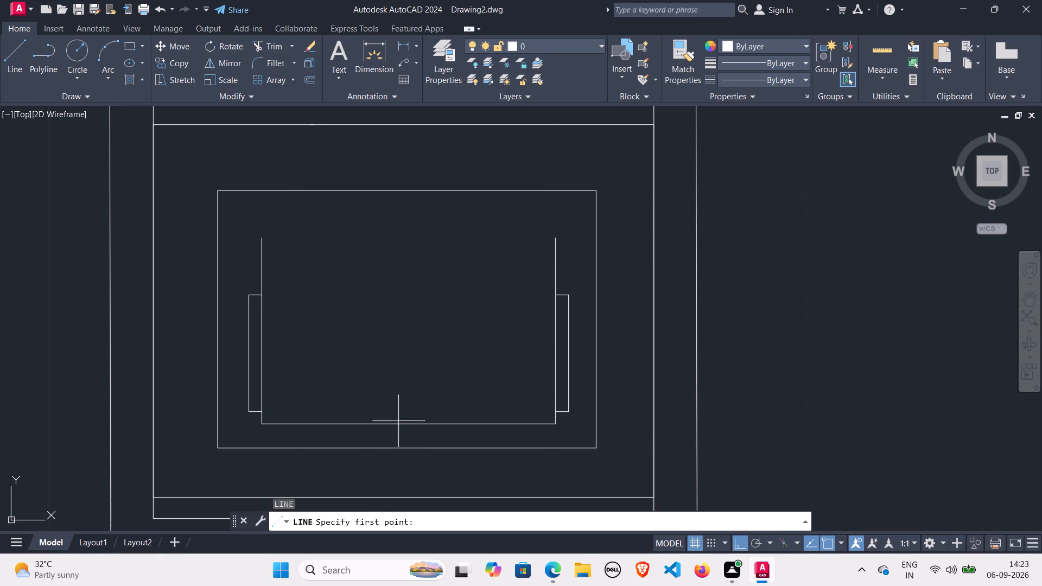
left_click(409, 425)
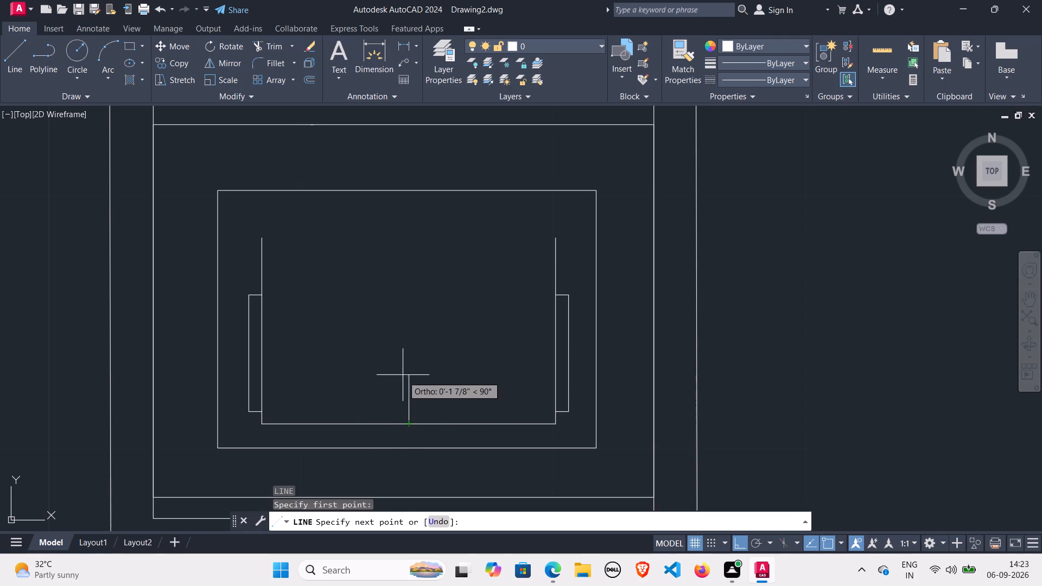
left_click(404, 385)
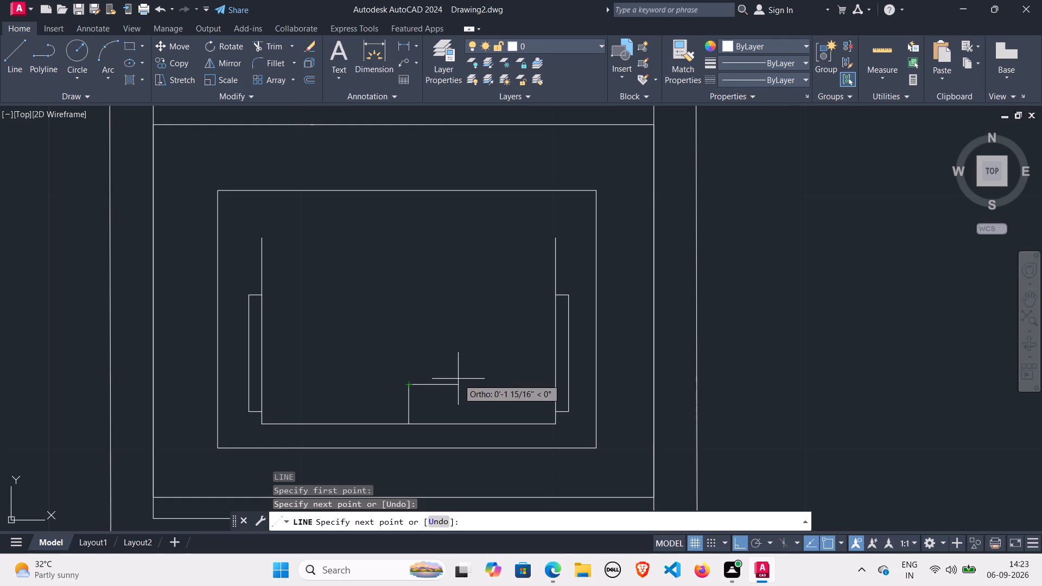
left_click(485, 387)
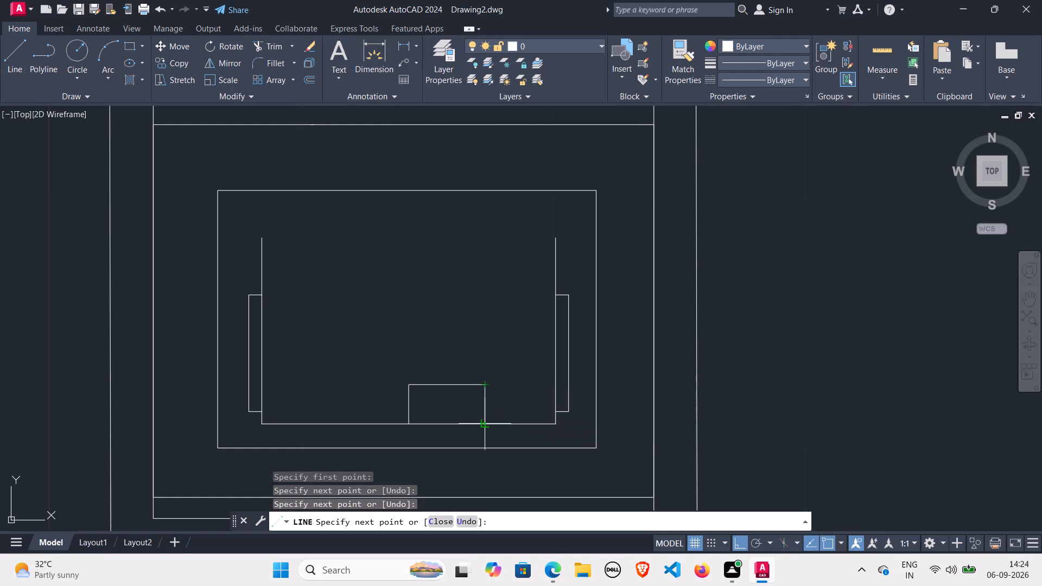
left_click(485, 425)
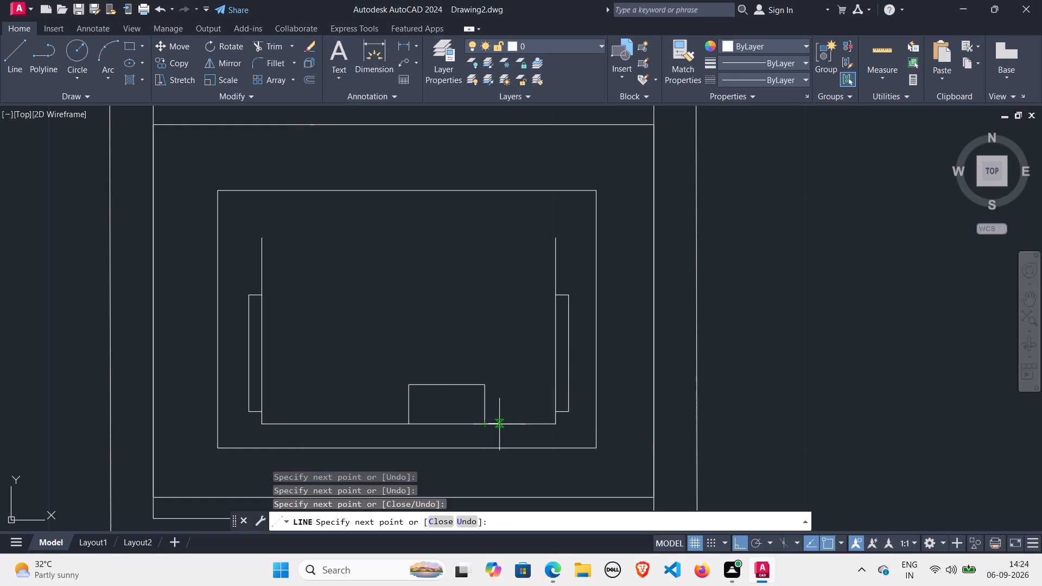
Draw a small box with lines on the U's base line, against the lower outer side of the 3" box.
left_click(497, 423)
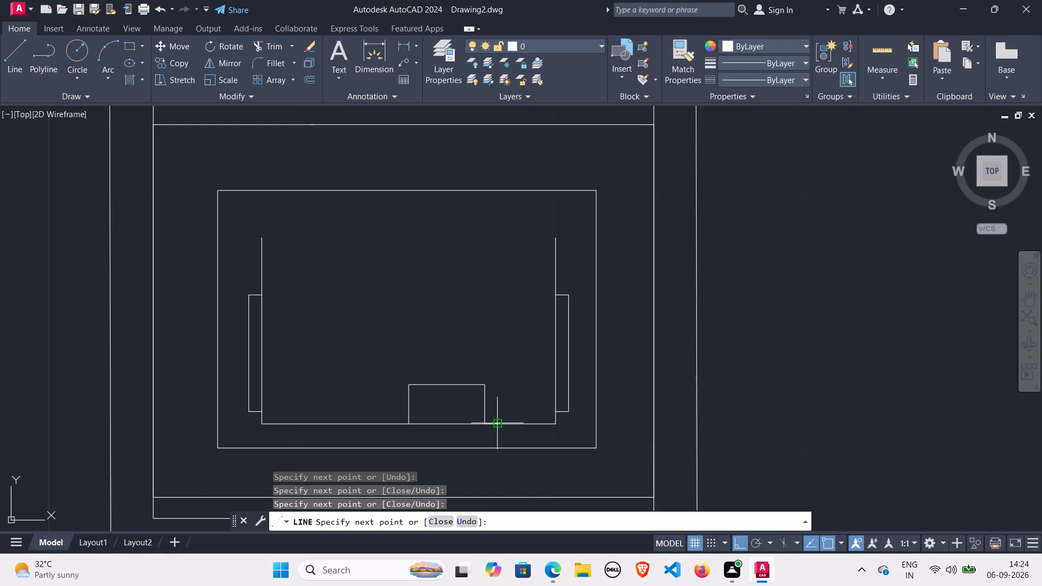
left_click(497, 416)
left_click(484, 417)
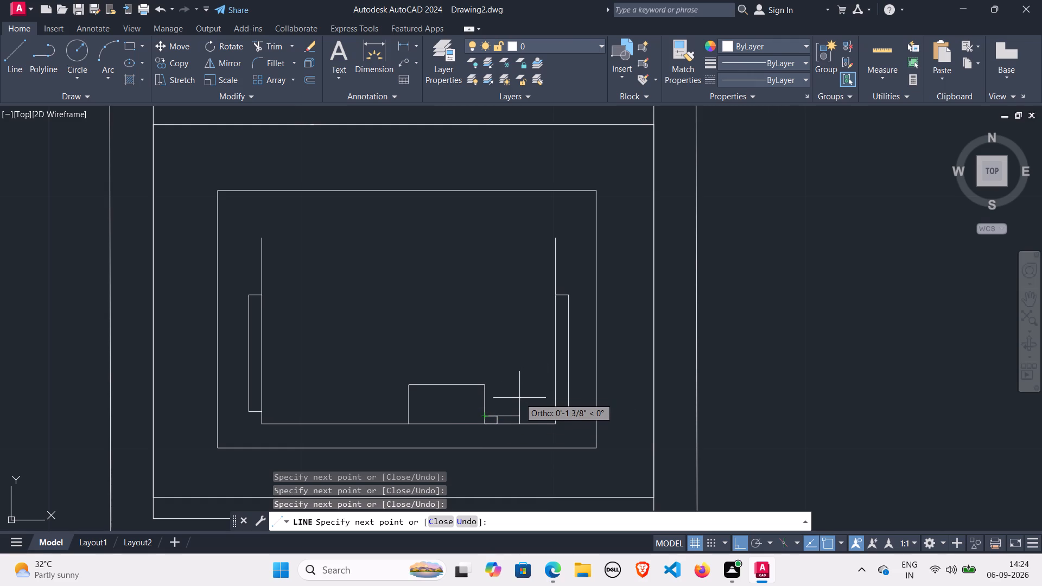
key("space")
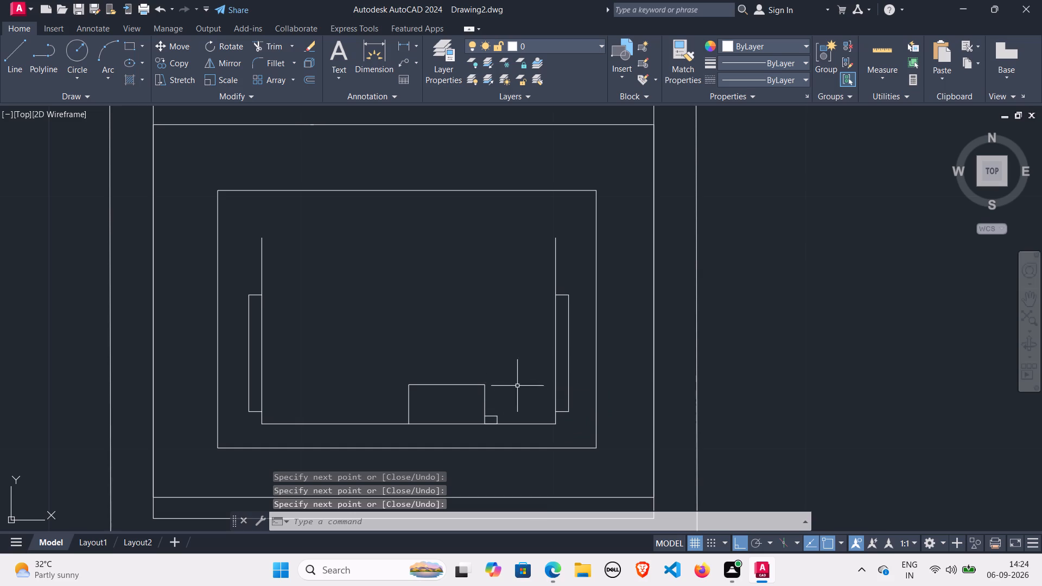
Draw a shallow three-sided strip with lines just below the U's base line, spanning the full width of the 3" box.
key("space")
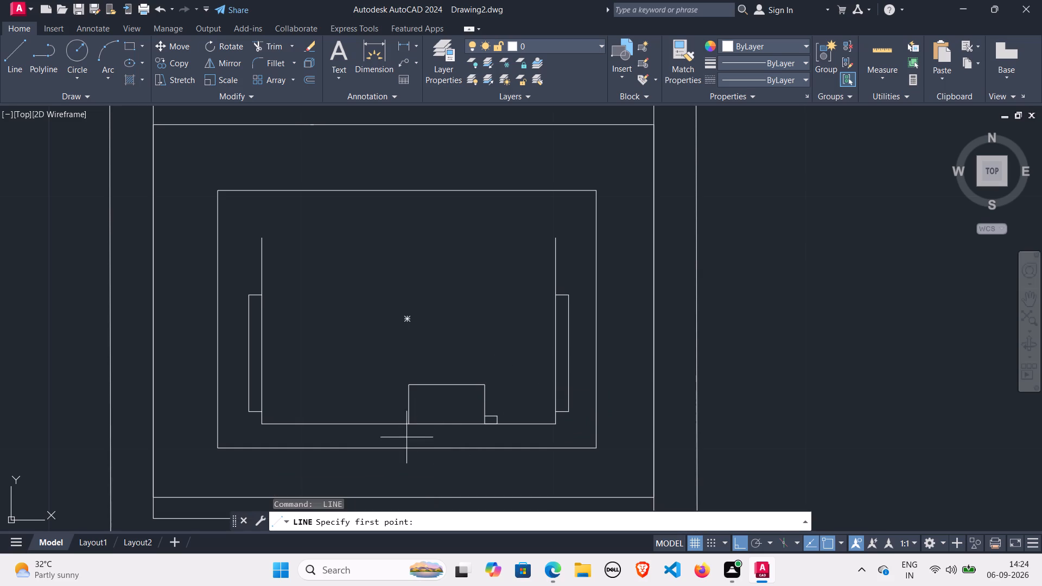
left_click(488, 425)
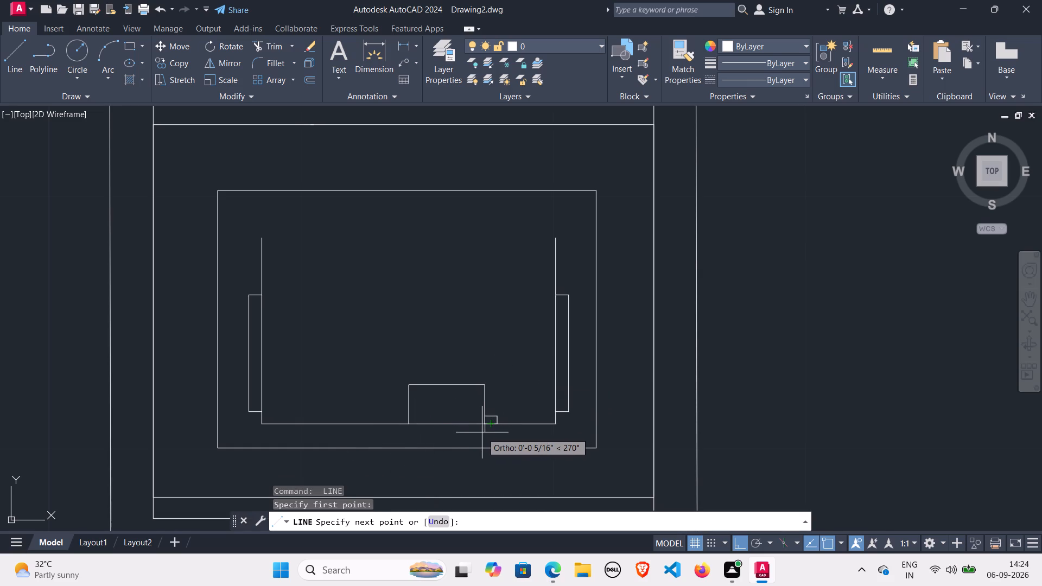
scroll(484, 432, "up", 2)
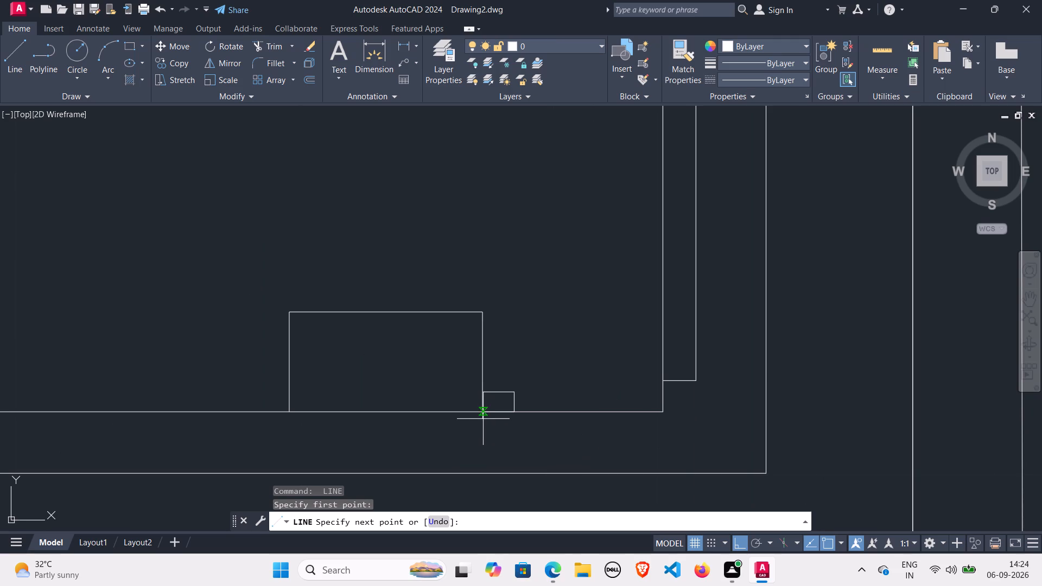
left_click(483, 419)
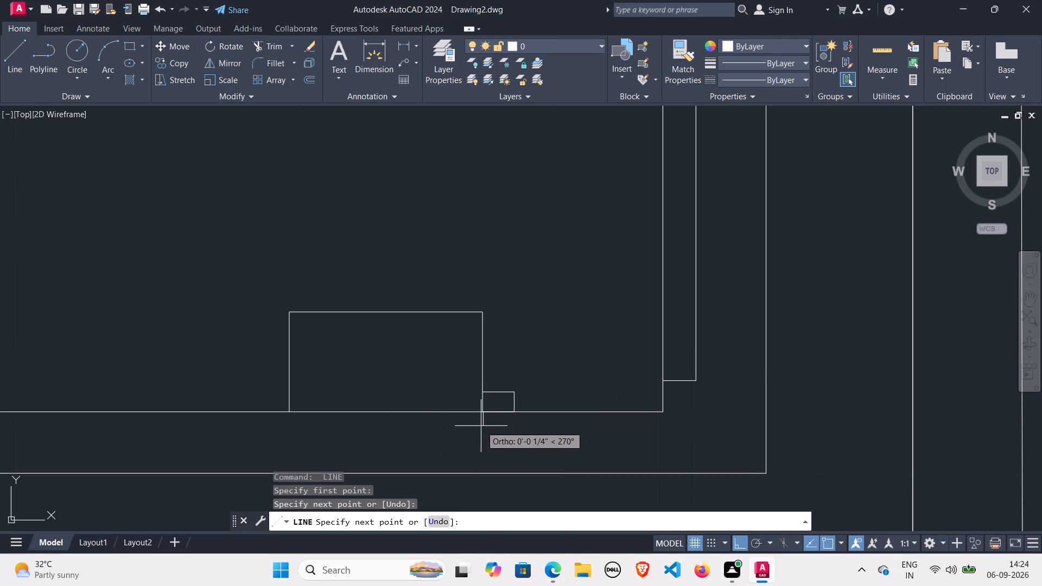
left_click(484, 422)
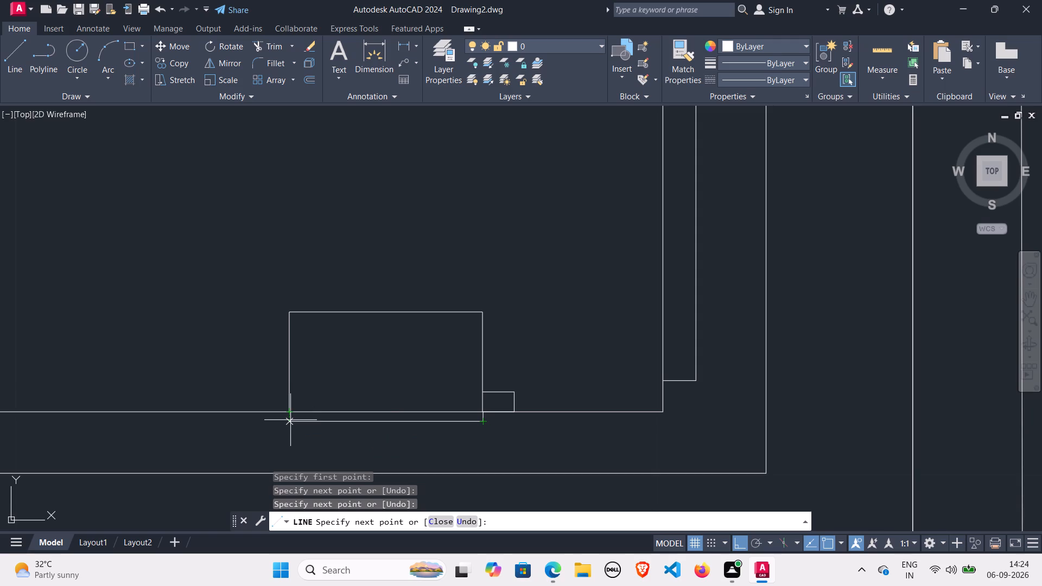
left_click(290, 422)
left_click(291, 412)
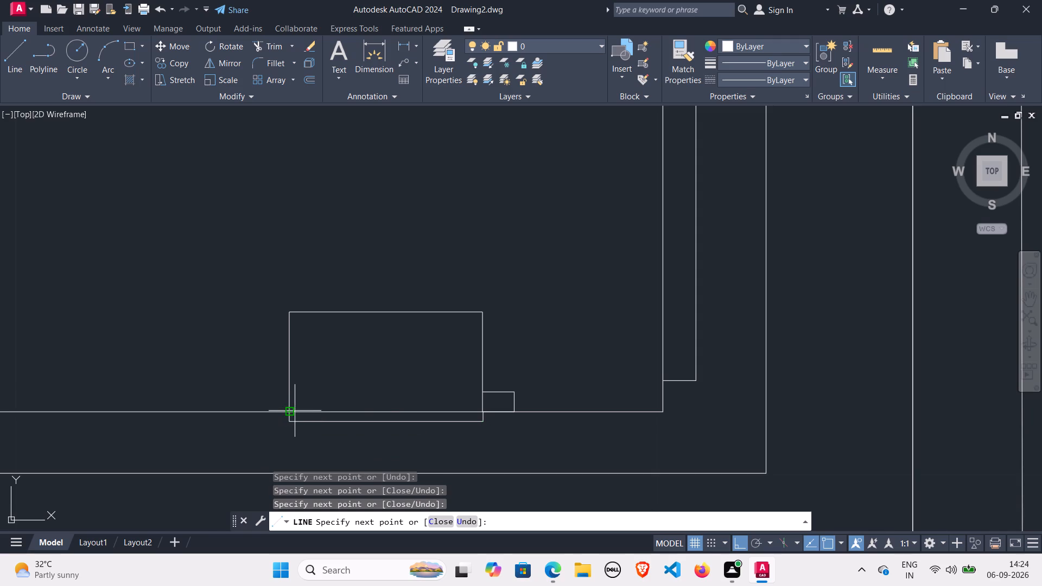
key("space")
Mirror the 3" box, small side box lines and lower strip about the box's inner vertical edge, excluding the U's base line and keeping the originals.
left_click_drag(498, 300, 492, 295)
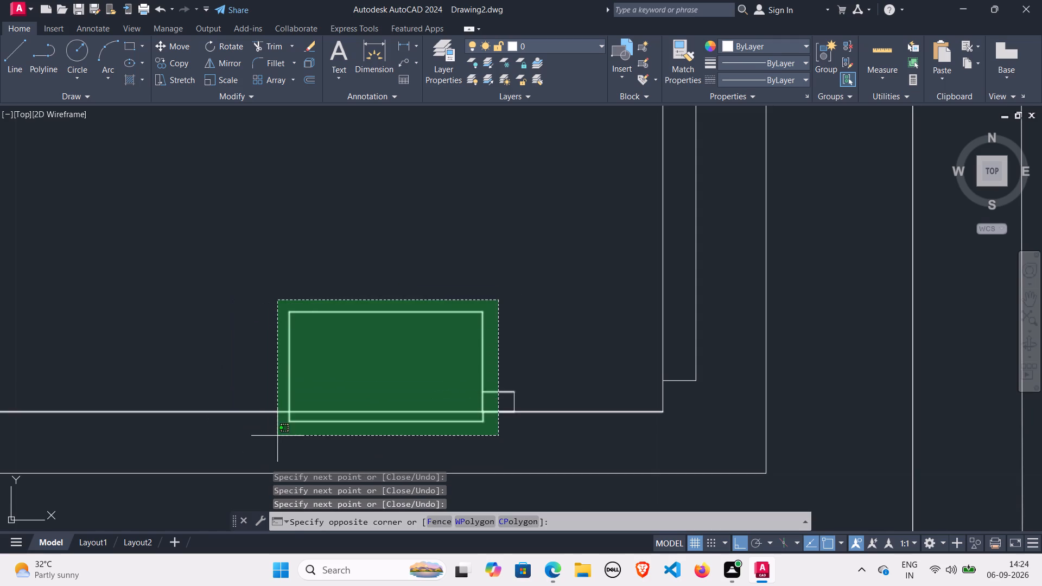
left_click(277, 436)
right_click(313, 414)
left_click(185, 377)
left_click(199, 413)
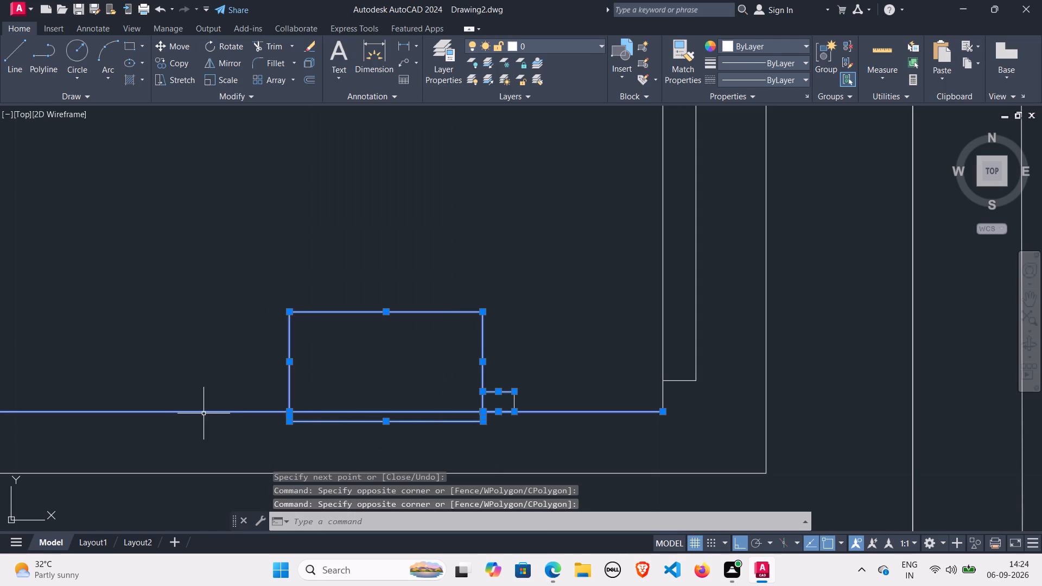
left_click(204, 413, "shift")
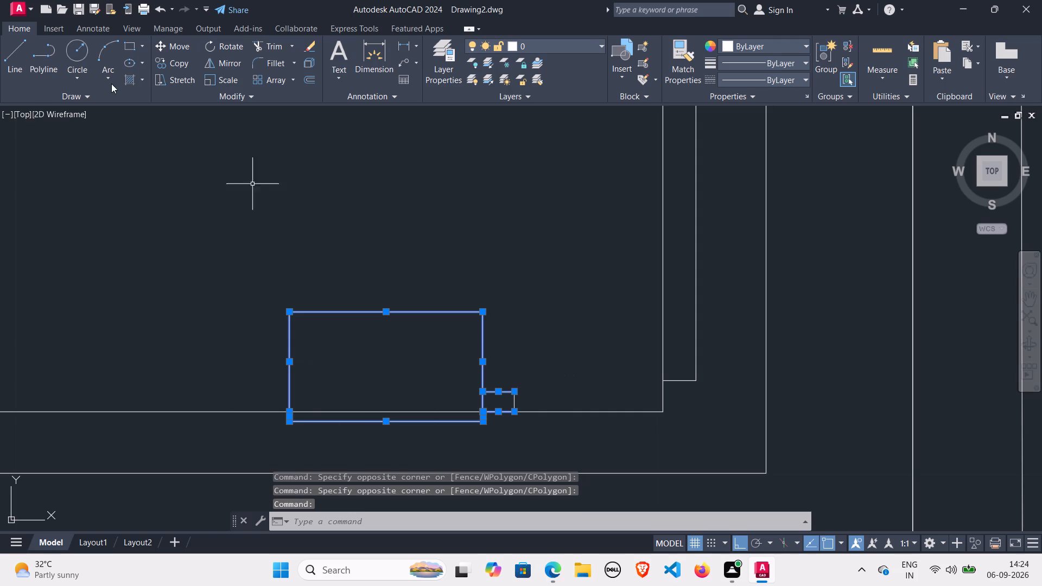
left_click(224, 65)
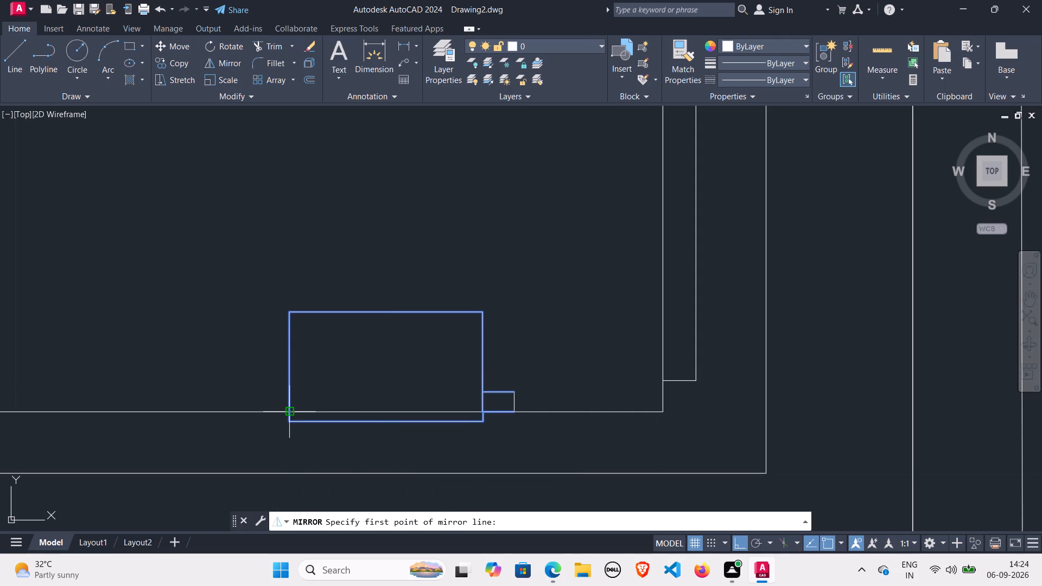
left_click(287, 411)
left_click(250, 309)
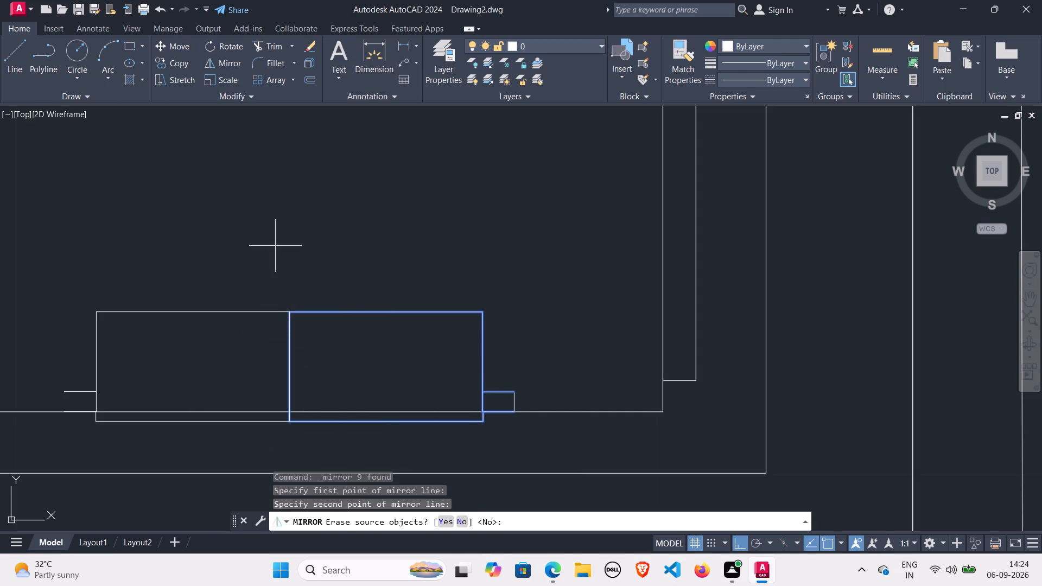
scroll(275, 245, "down", 1)
key("space")
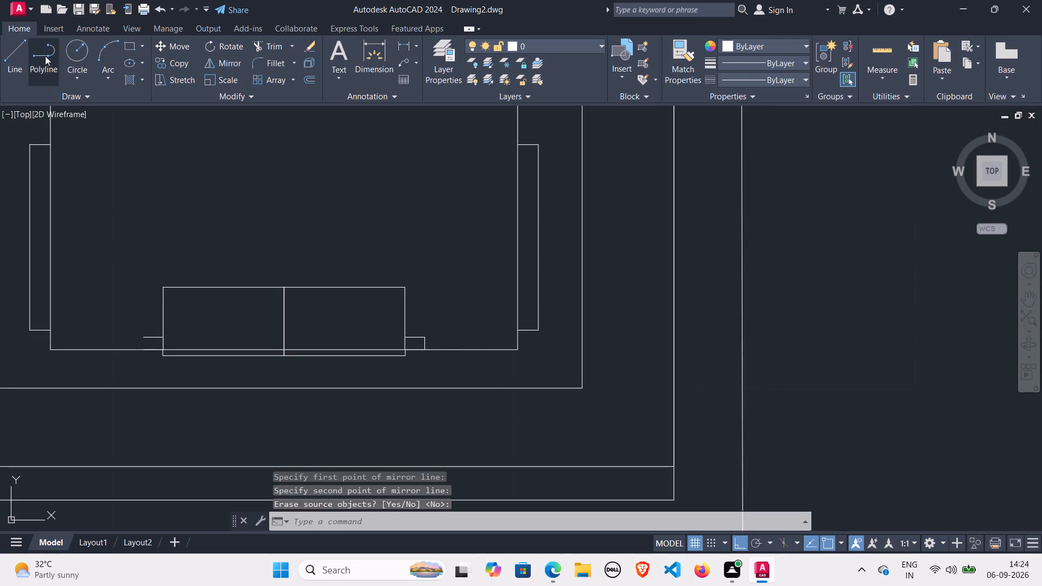
Draw the missing short vertical line closing the outer end of the mirrored left side box down to the U's base line.
left_click(20, 54)
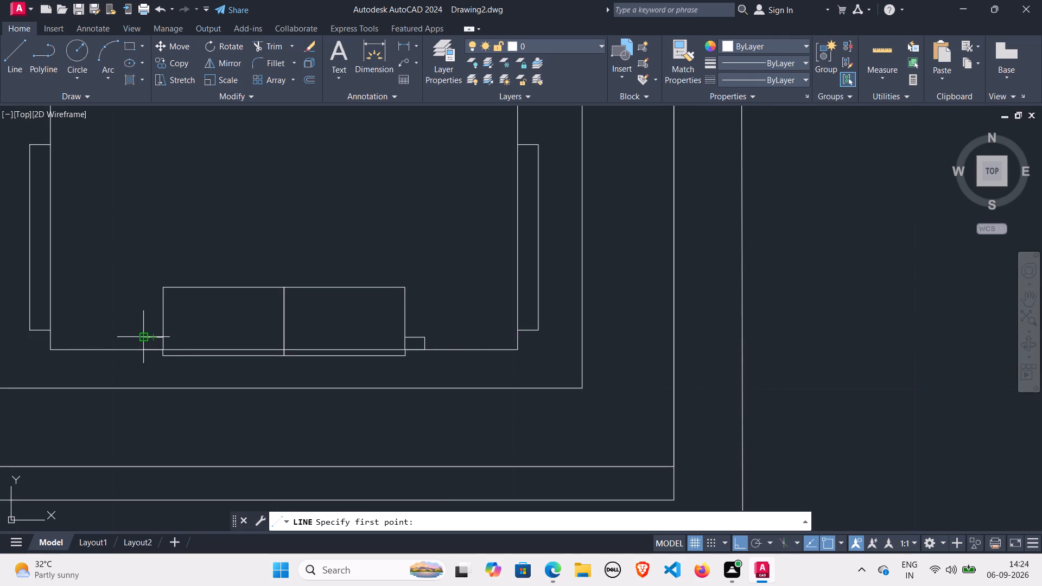
scroll(137, 297, "up", 2)
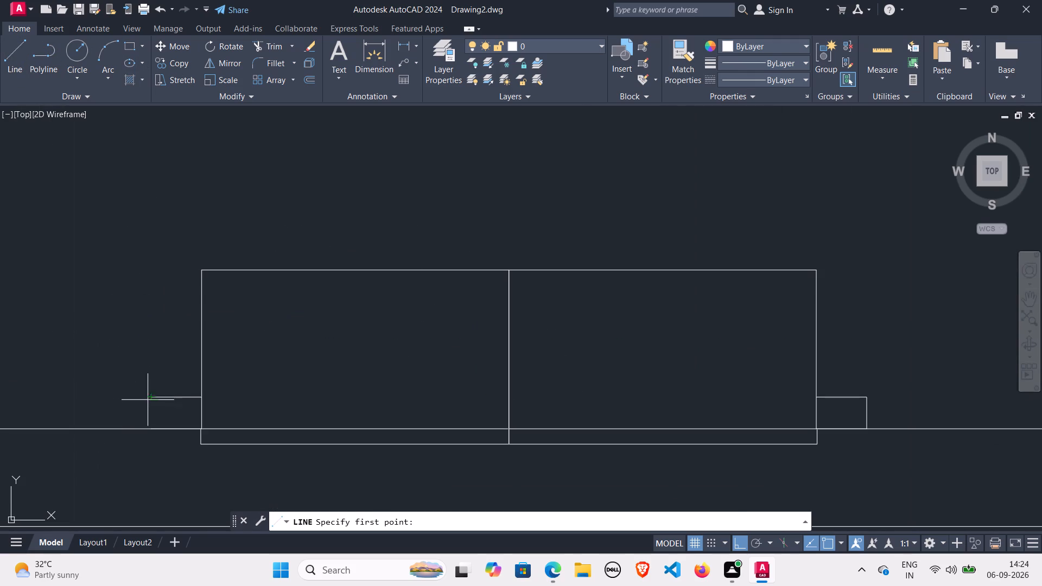
left_click(154, 398)
left_click(151, 432)
scroll(131, 379, "down", 2)
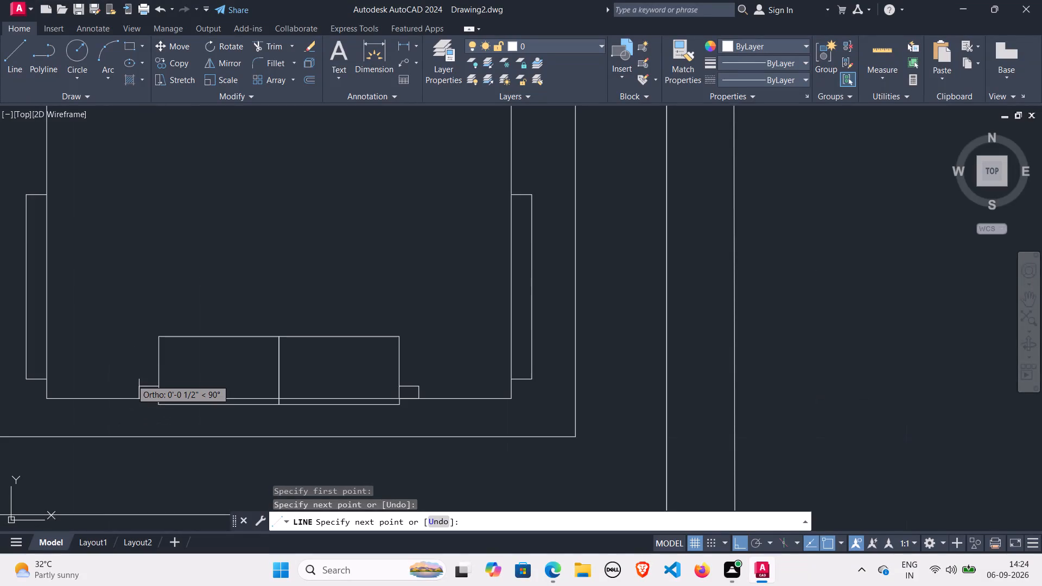
key("space")
scroll(268, 247, "down", 2)
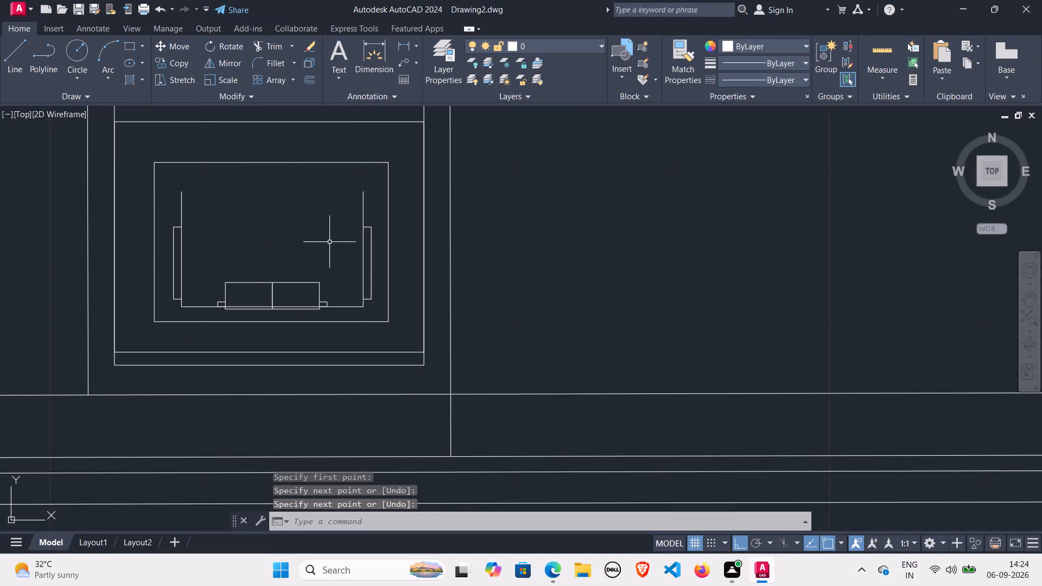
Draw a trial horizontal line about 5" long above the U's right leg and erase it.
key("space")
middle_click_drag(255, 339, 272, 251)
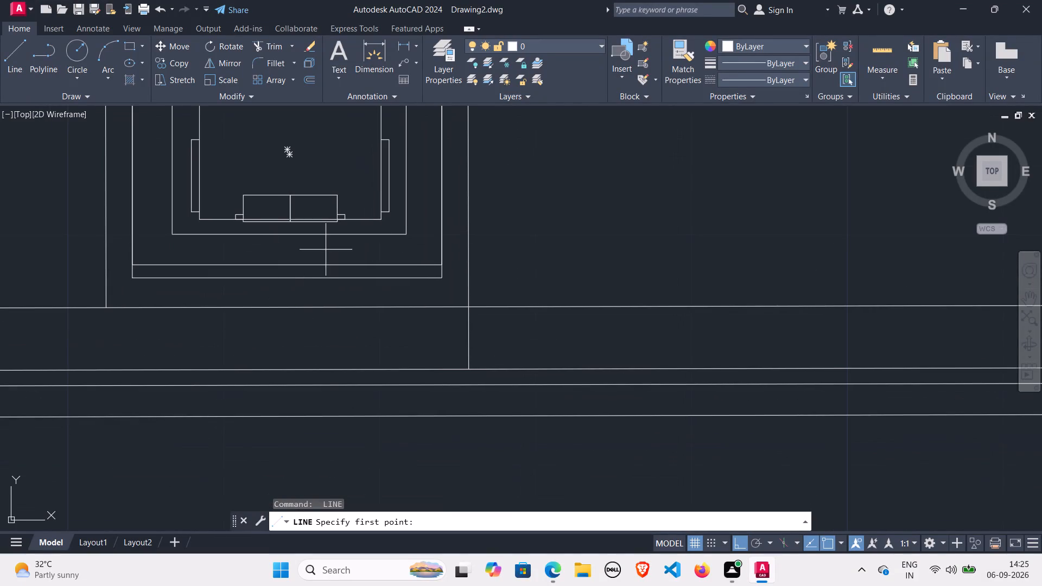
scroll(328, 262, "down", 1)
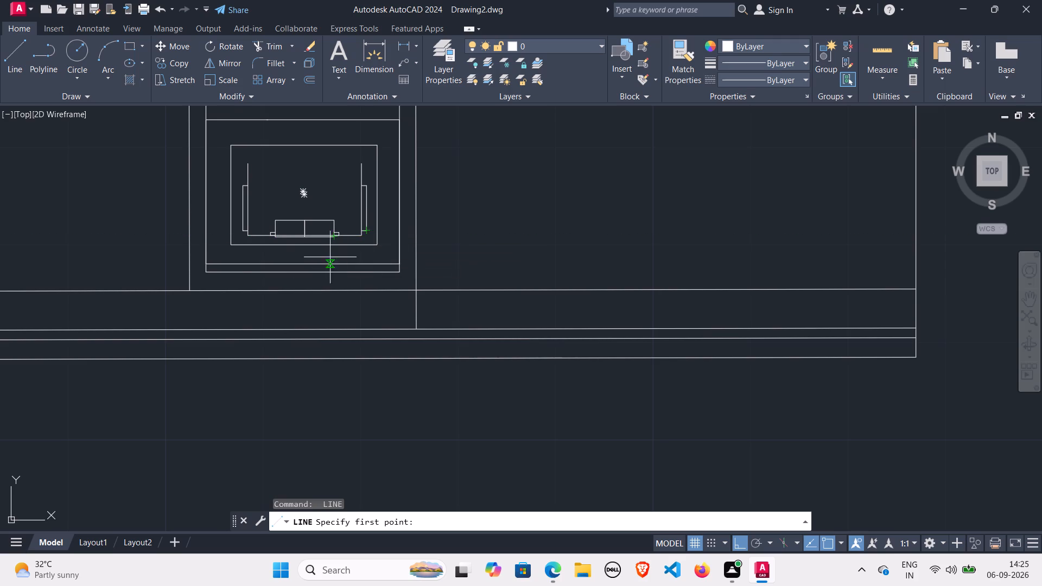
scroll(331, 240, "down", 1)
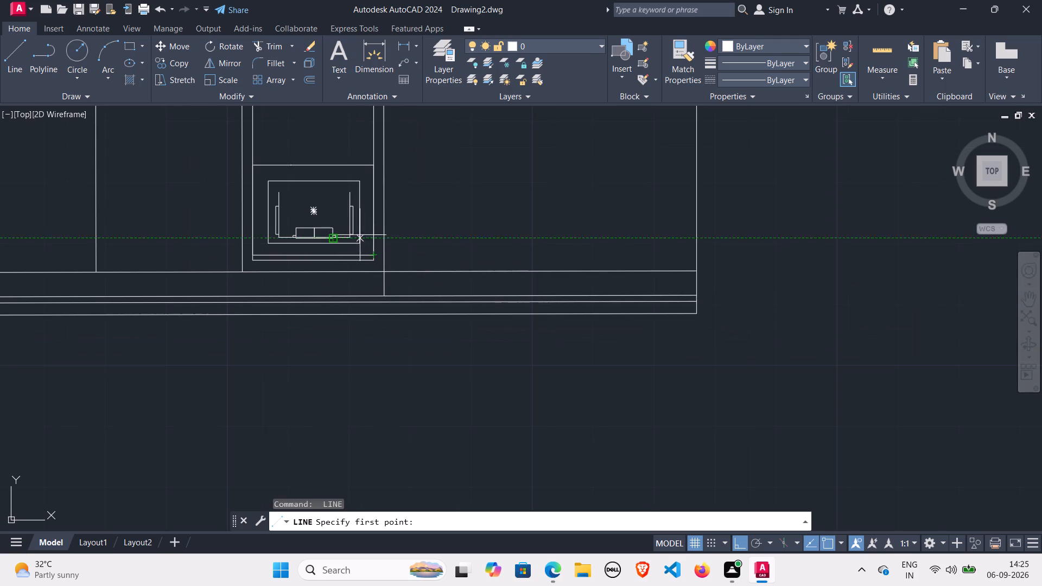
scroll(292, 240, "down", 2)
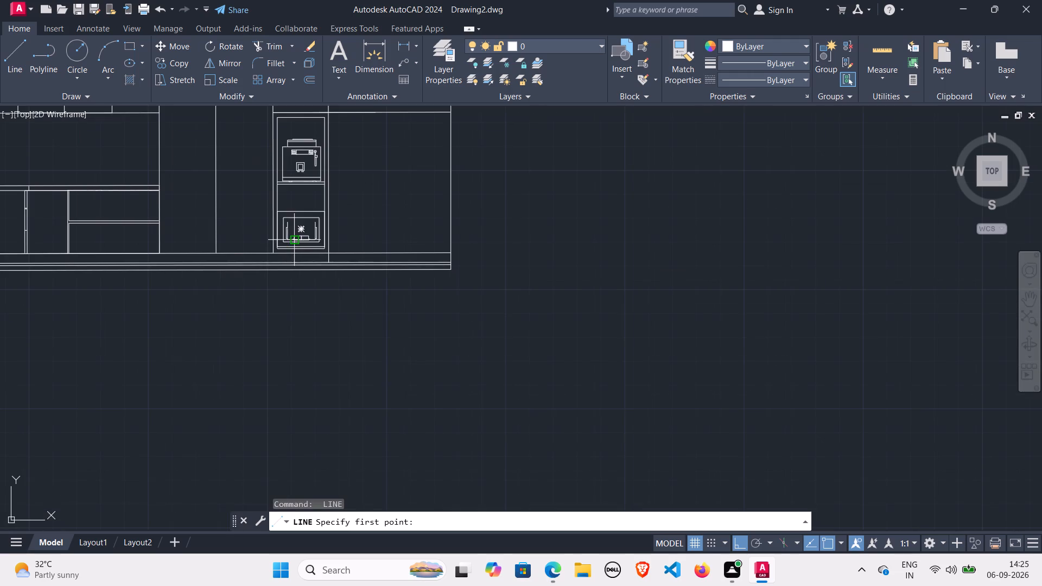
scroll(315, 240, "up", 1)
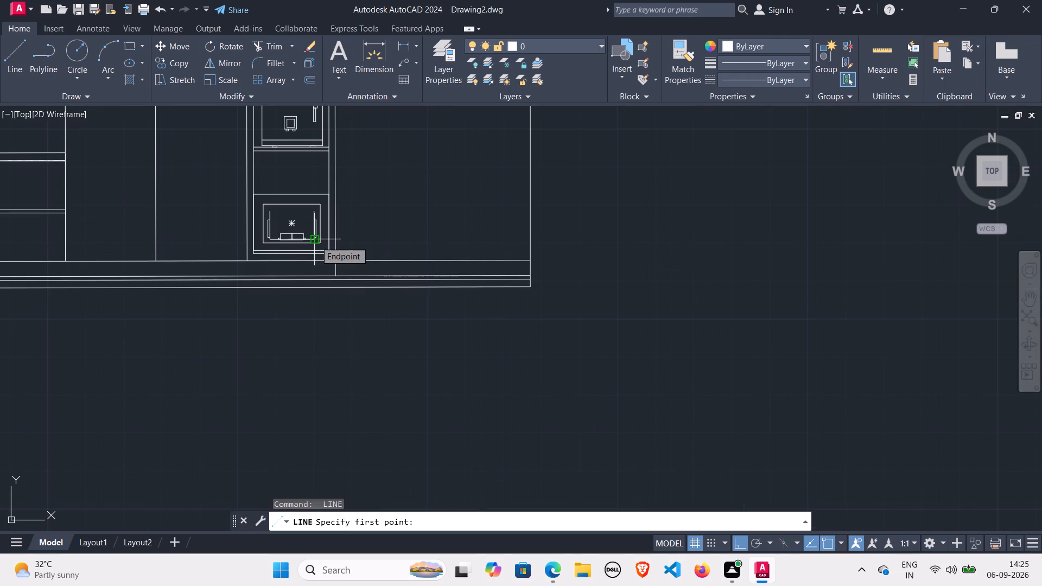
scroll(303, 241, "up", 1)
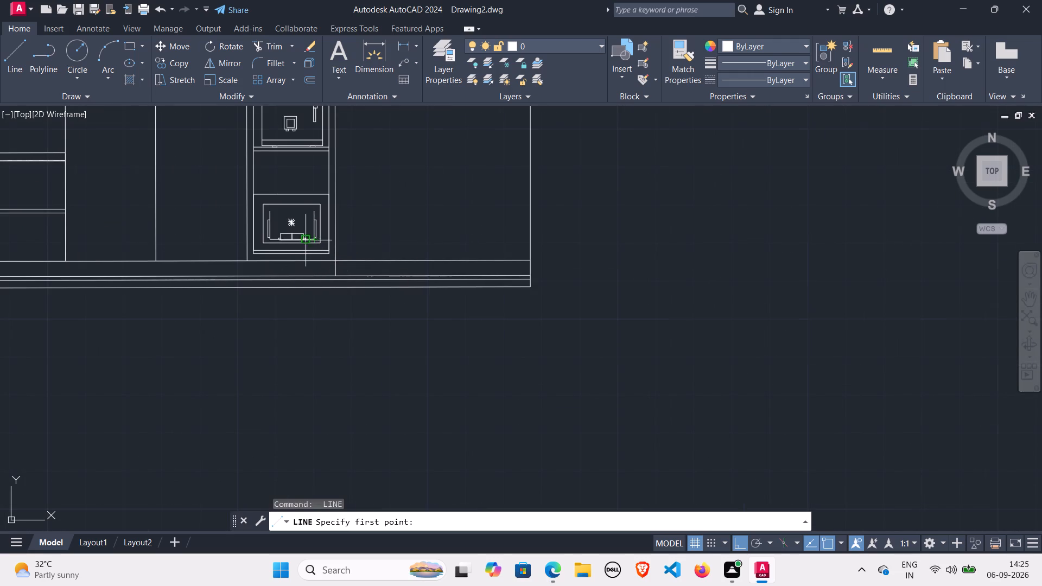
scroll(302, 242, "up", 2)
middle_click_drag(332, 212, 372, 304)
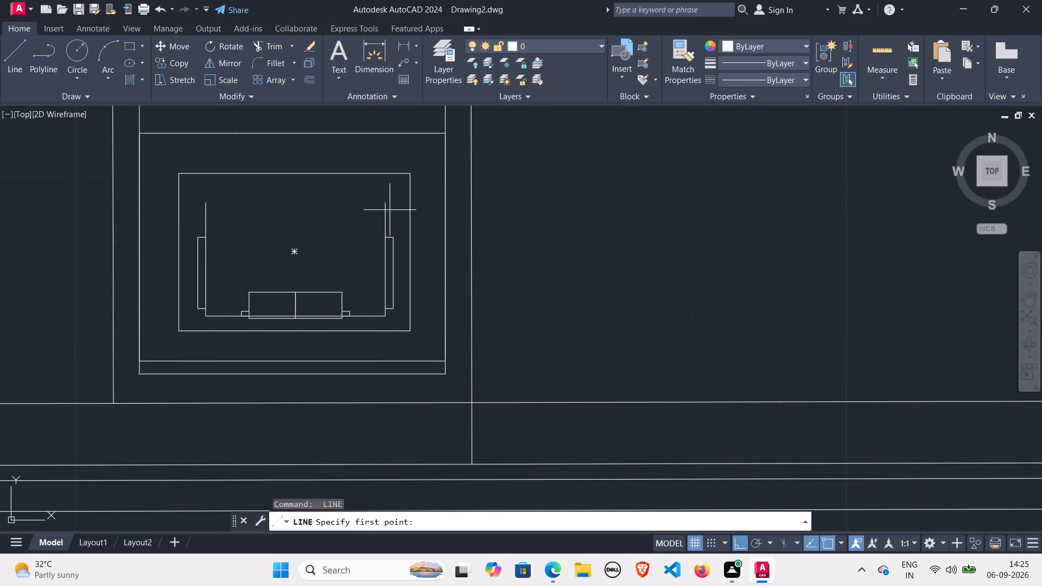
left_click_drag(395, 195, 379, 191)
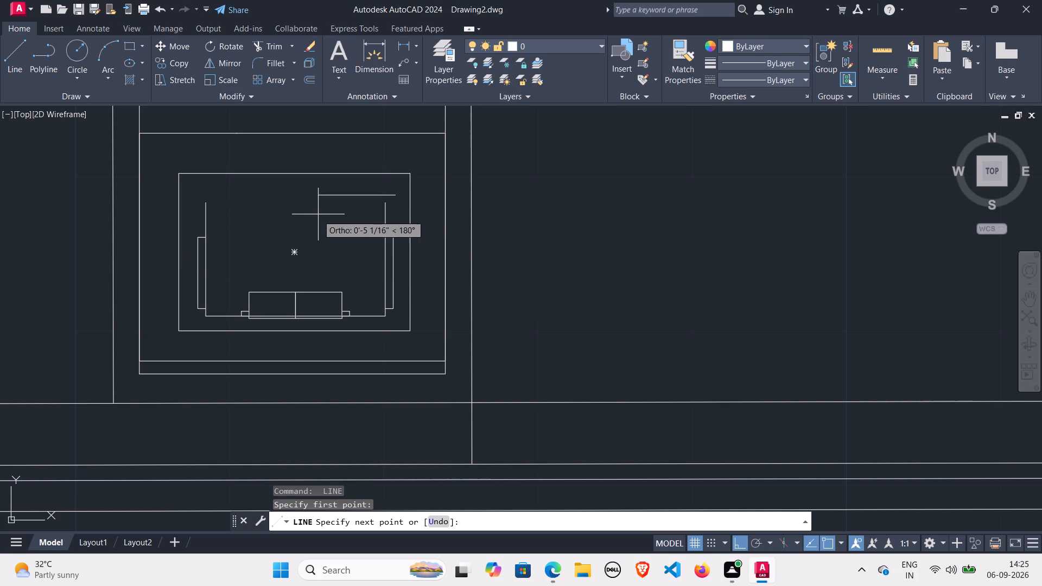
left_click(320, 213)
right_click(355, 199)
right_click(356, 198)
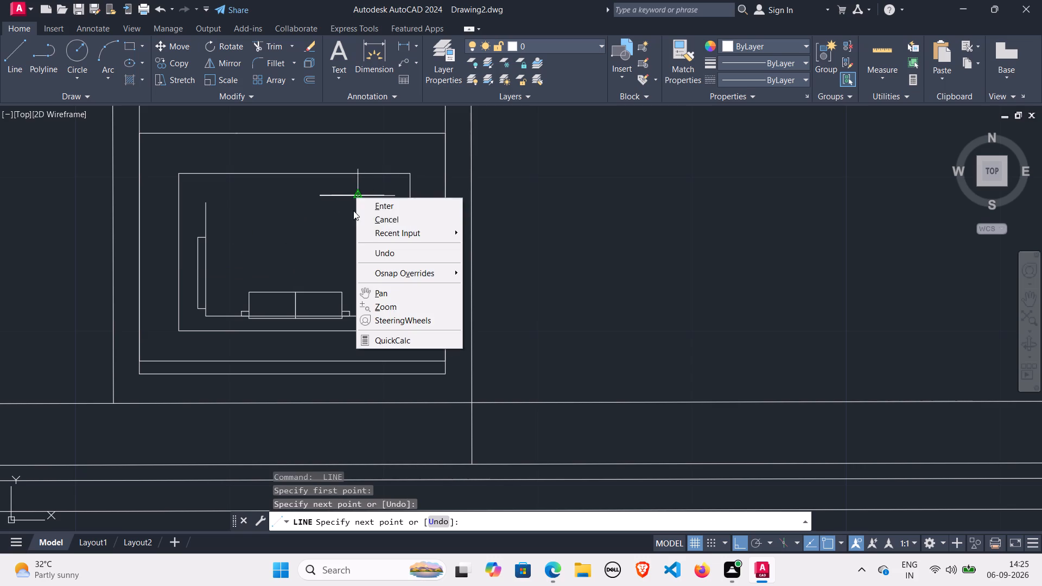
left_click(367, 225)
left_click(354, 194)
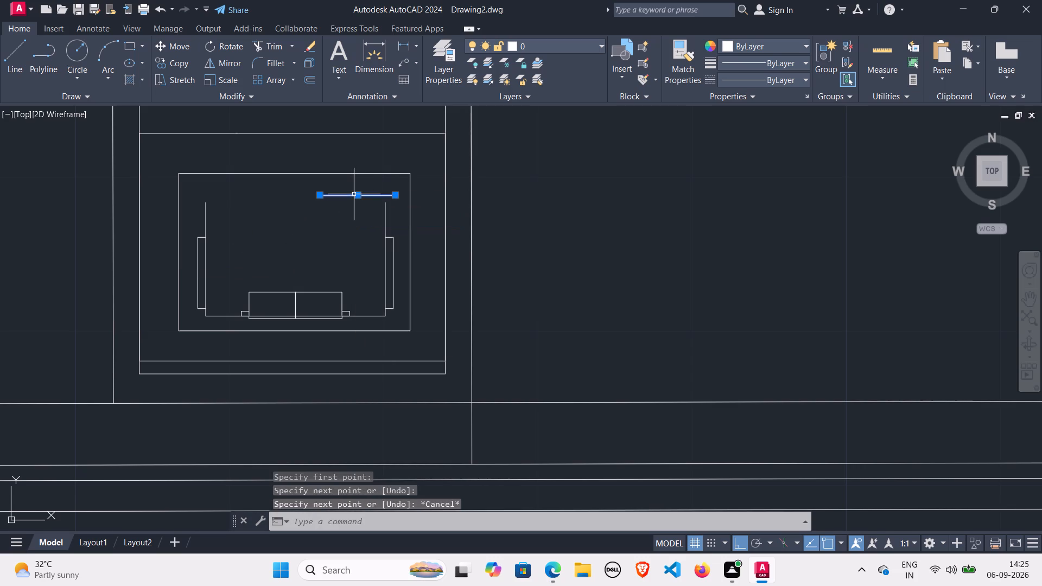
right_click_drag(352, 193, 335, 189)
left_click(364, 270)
Move the whole U assembly horizontally out of its rectangle into the empty bay on the right.
left_click(392, 195)
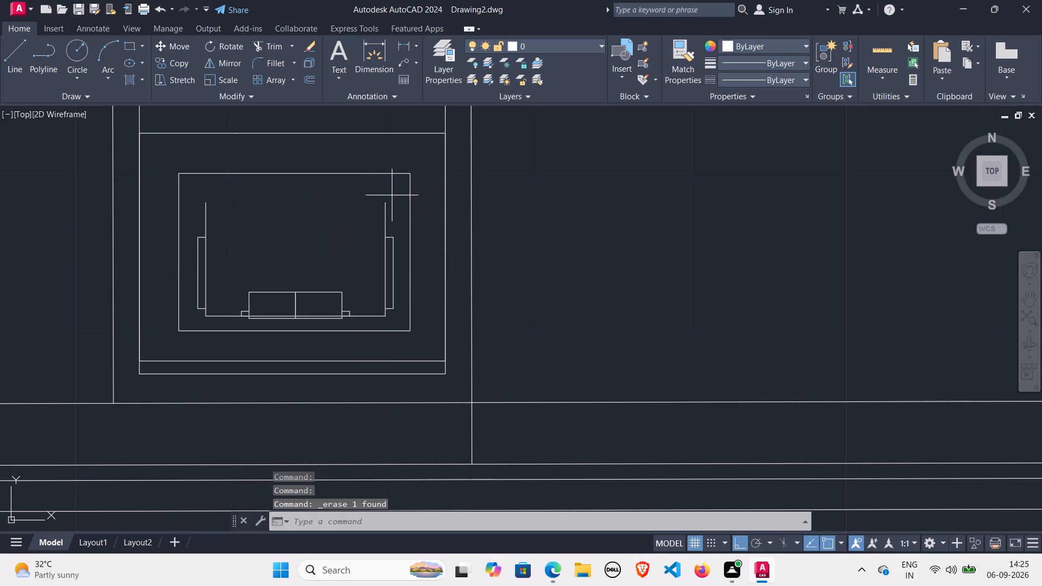
left_click(193, 326)
right_click(205, 320)
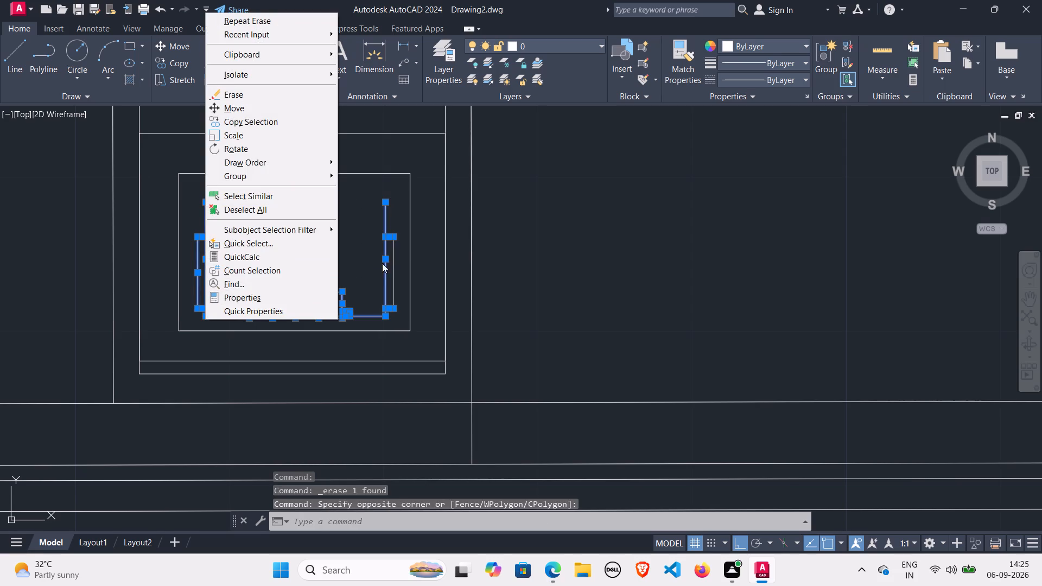
left_click(392, 266)
right_click(251, 236)
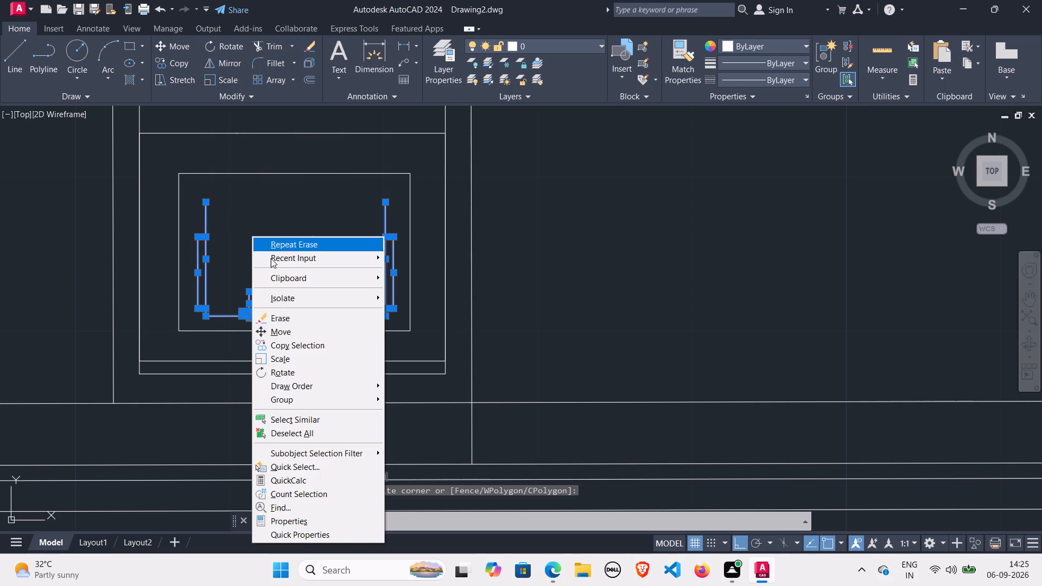
left_click(281, 332)
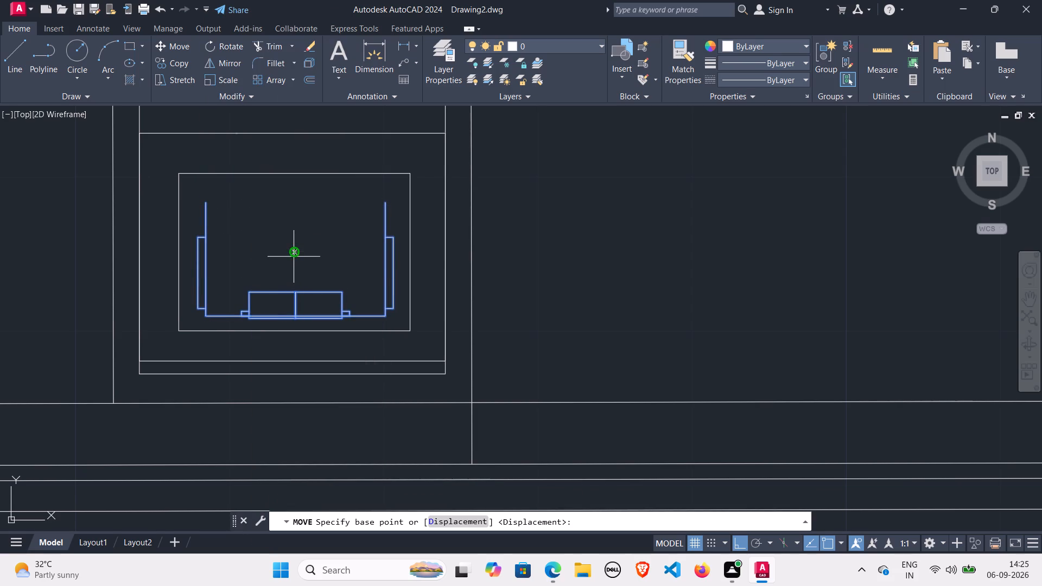
left_click(294, 254)
left_click(741, 198)
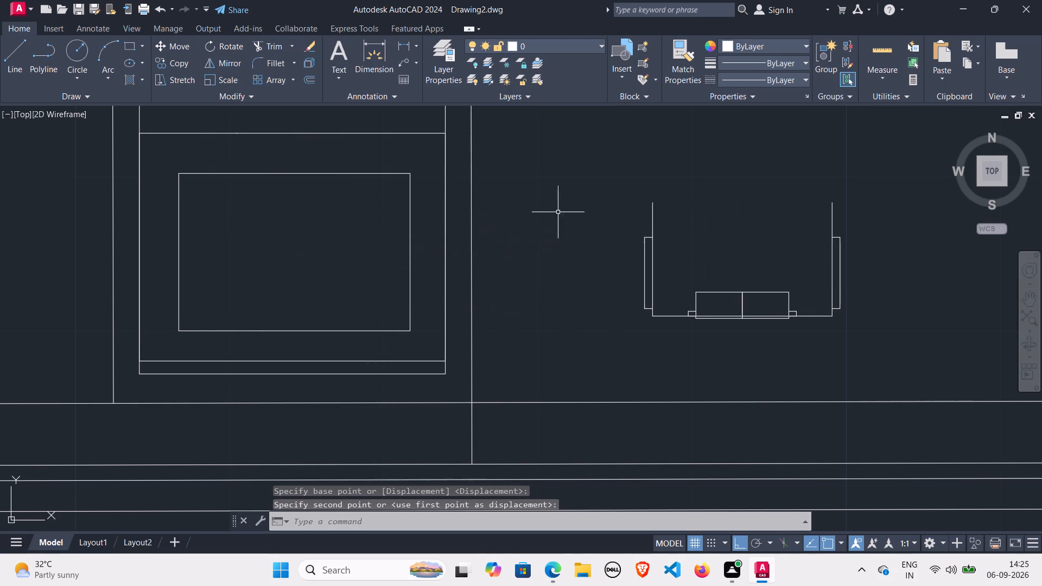
Draw a vertical line across the emptied inner rectangle from top edge to bottom edge, setting off a narrow strip on its right.
scroll(548, 232, "down", 2)
middle_click_drag(548, 220, 548, 280)
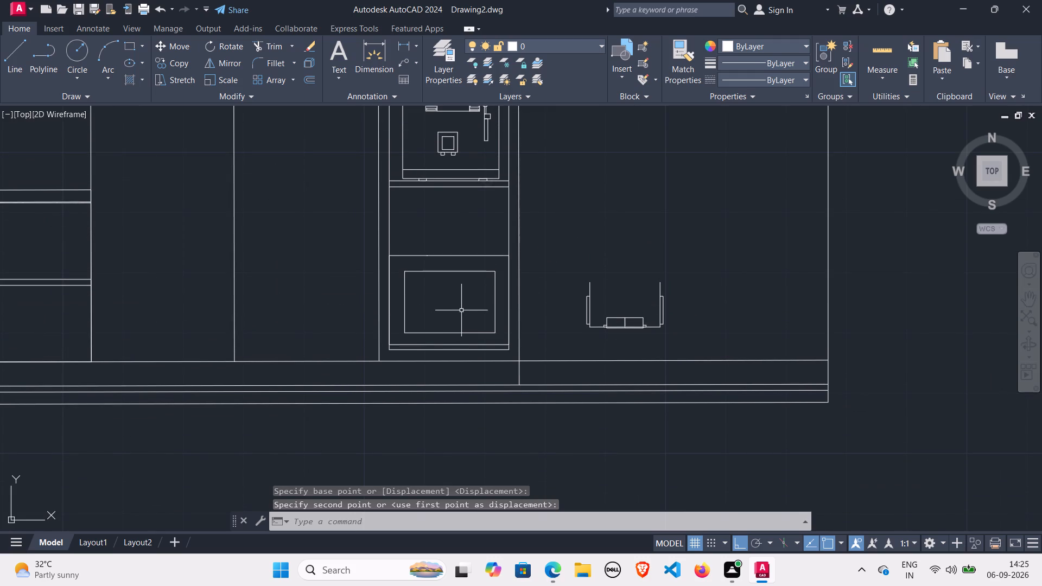
key("l")
key("Return")
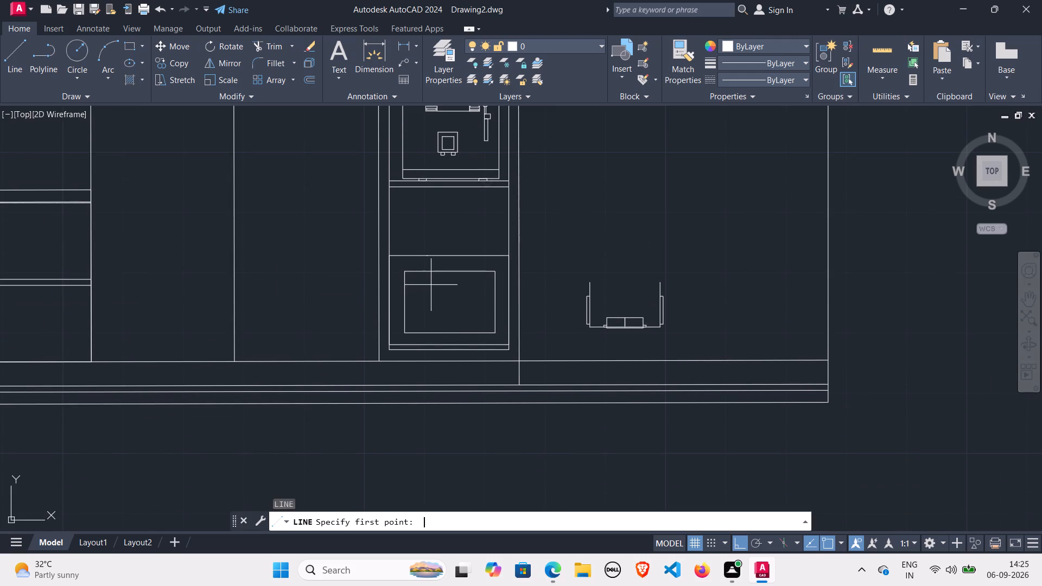
left_click(475, 272)
left_click(474, 332)
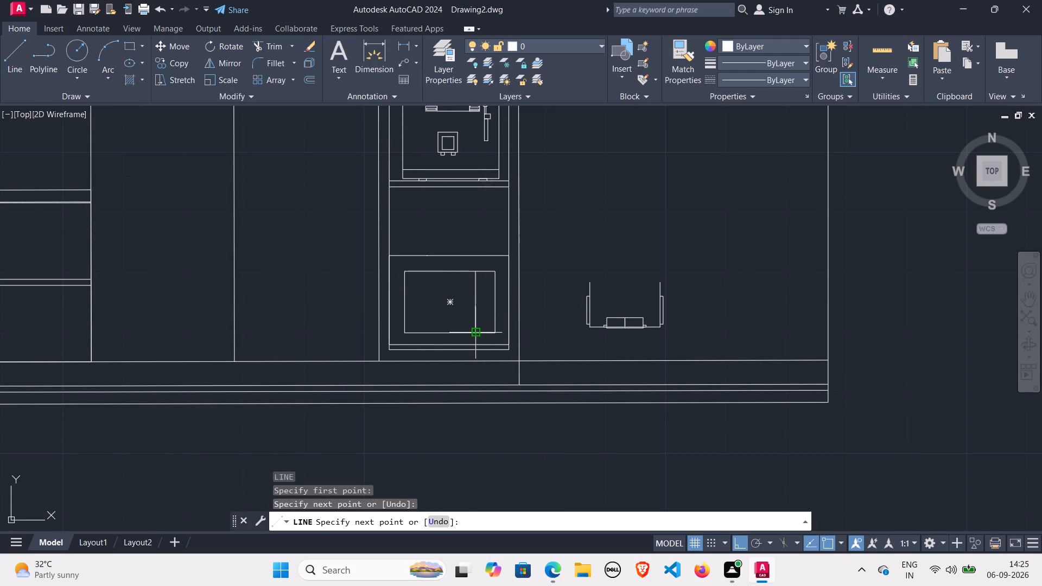
key("space")
Scale the U assembly down slightly, using the top end of its left leg as the base point.
left_click(684, 270)
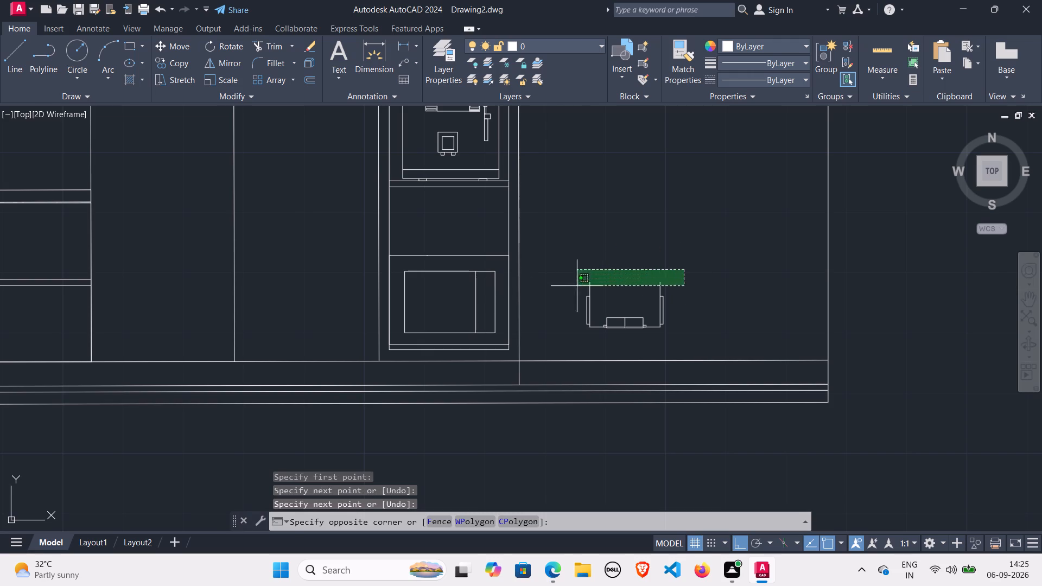
left_click(581, 335)
right_click(578, 322)
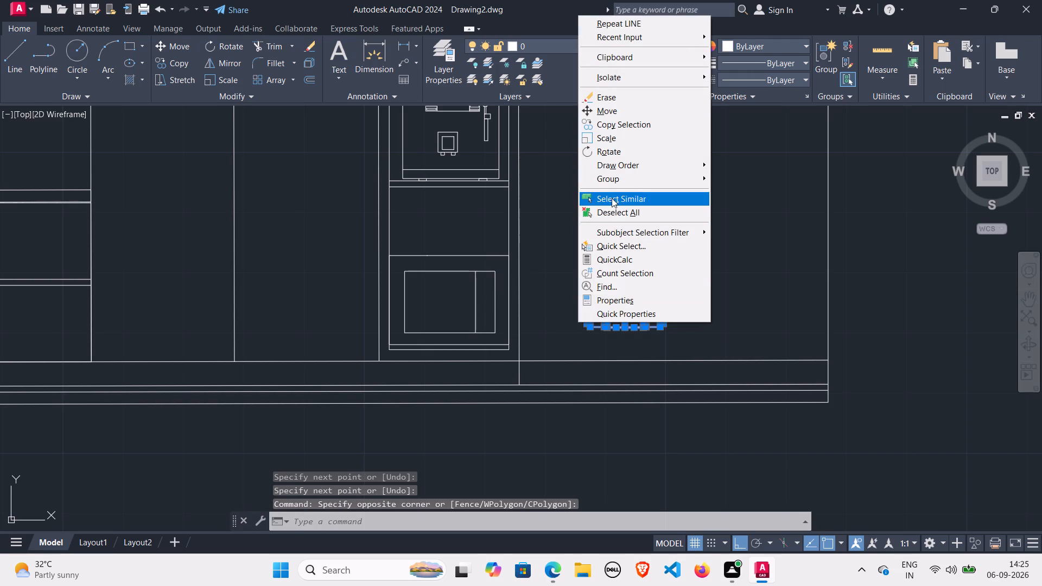
left_click(608, 142)
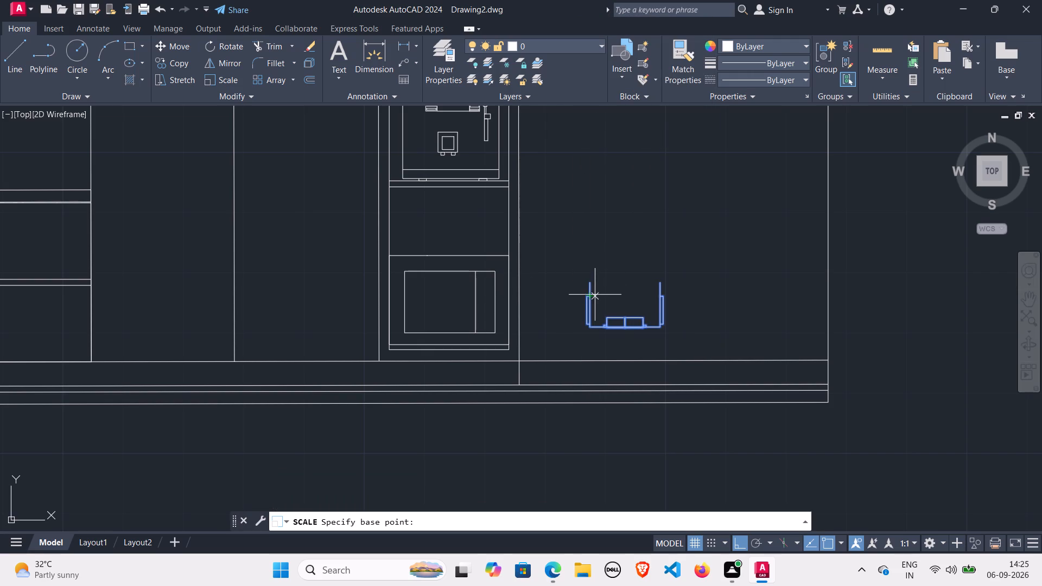
left_click(593, 284)
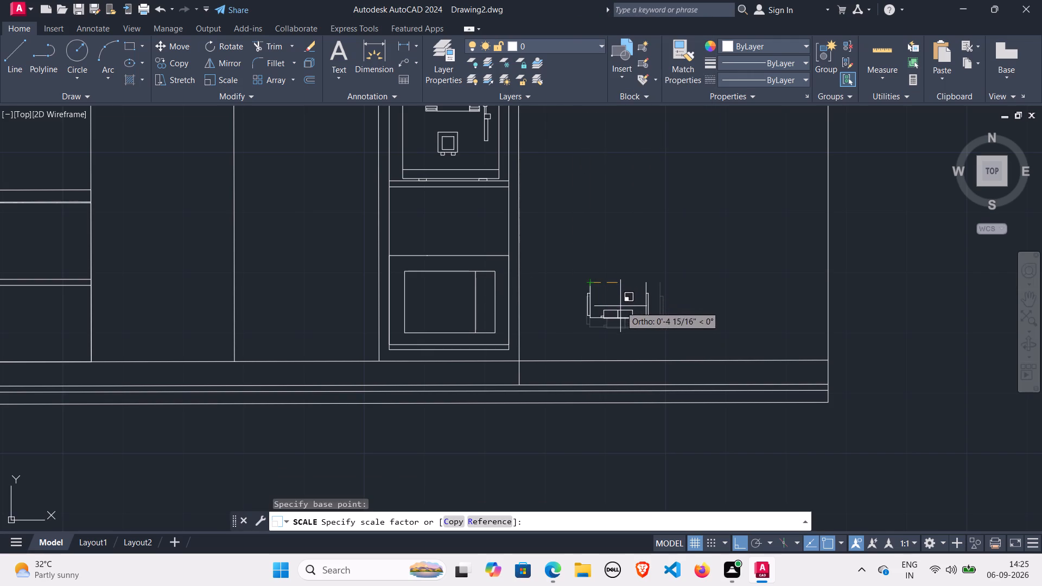
left_click(624, 308)
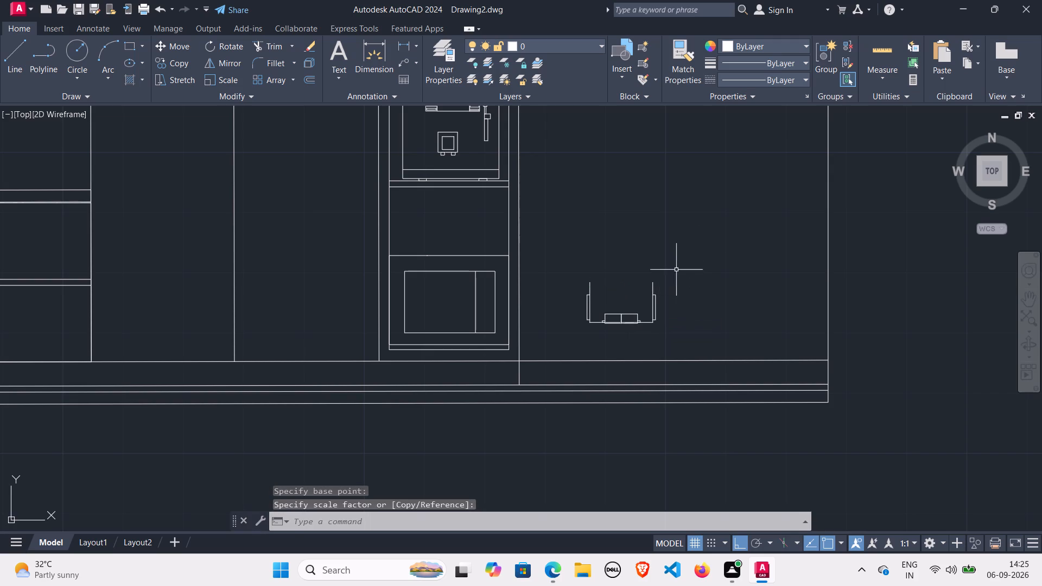
Move the reduced U assembly back into the inner rectangle with Ortho off, placing it left of the vertical divider above the bottom edge.
left_click(675, 272)
left_click(564, 327)
right_click(571, 321)
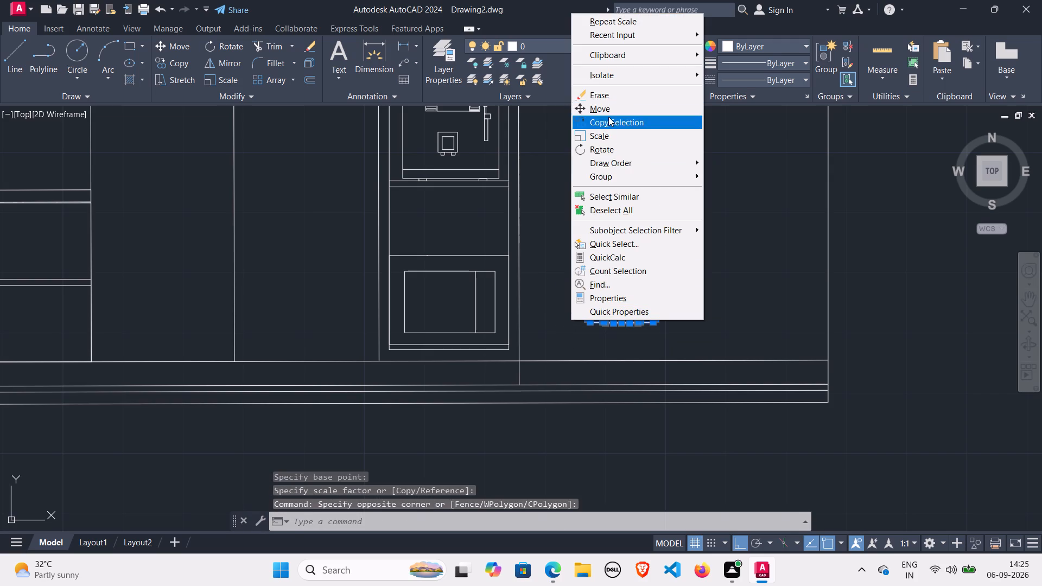
left_click(603, 111)
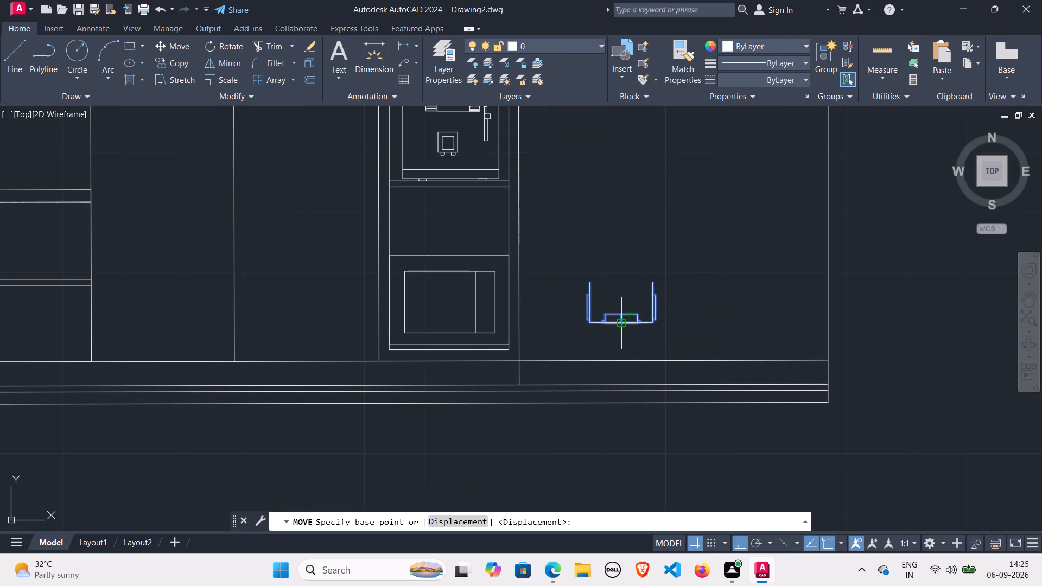
left_click(623, 325)
scroll(443, 324, "up", 2)
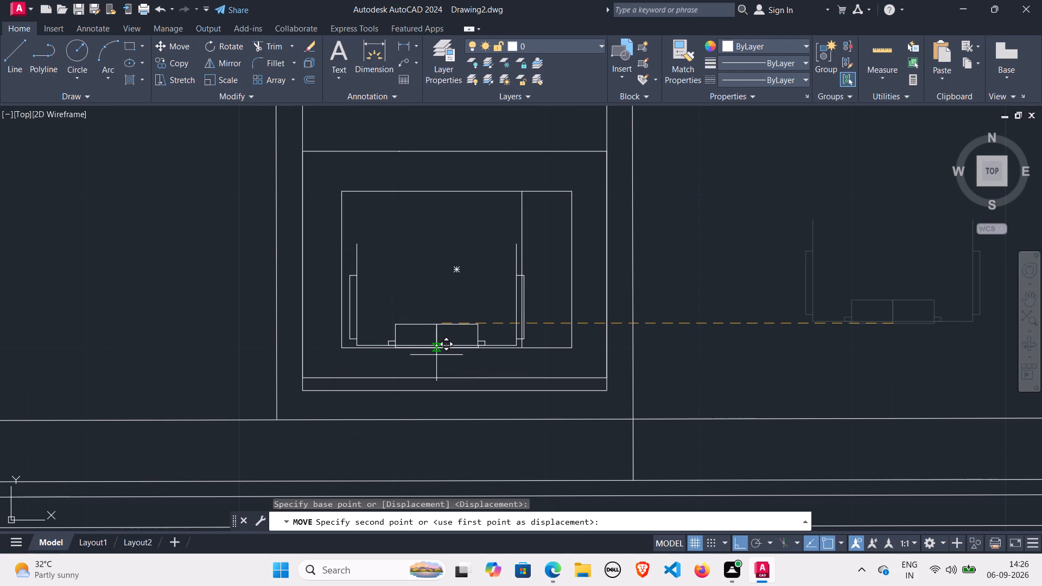
key("F8")
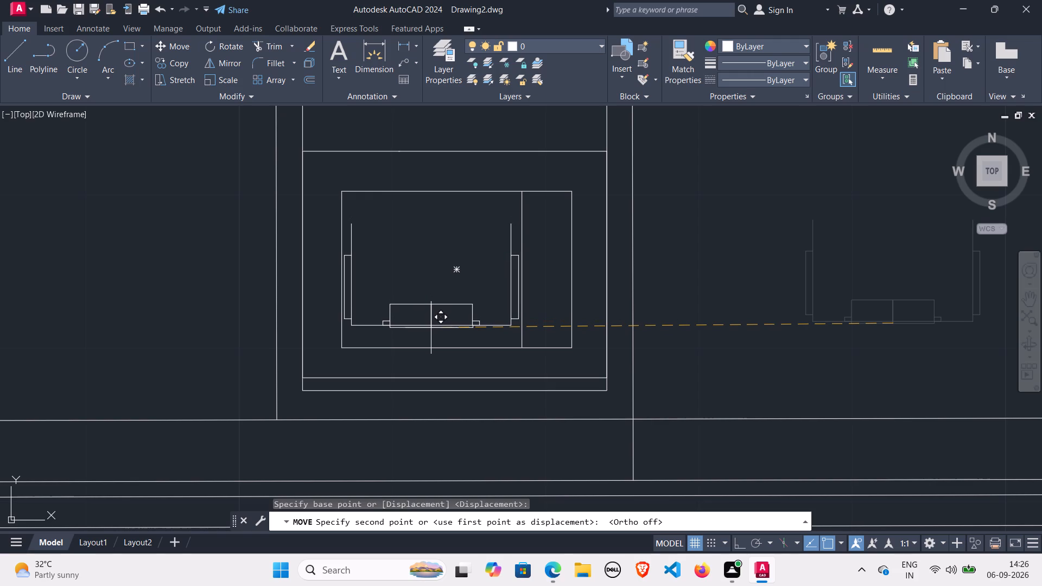
left_click(431, 328)
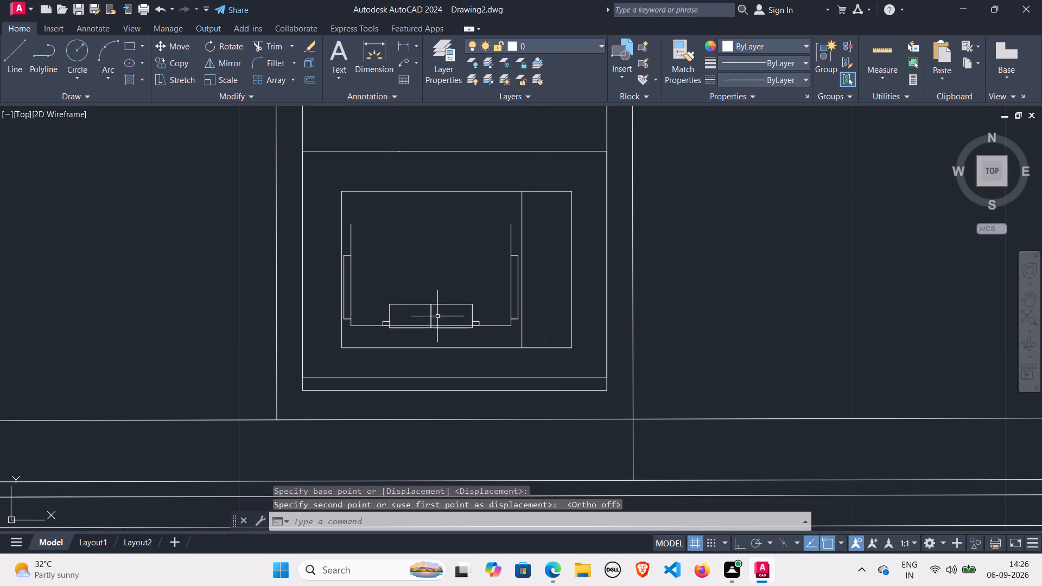
With Ortho on, draw a thin raised lip about 5" long along the top edge of the divided rectangle at the U's base.
scroll(538, 334, "up", 1)
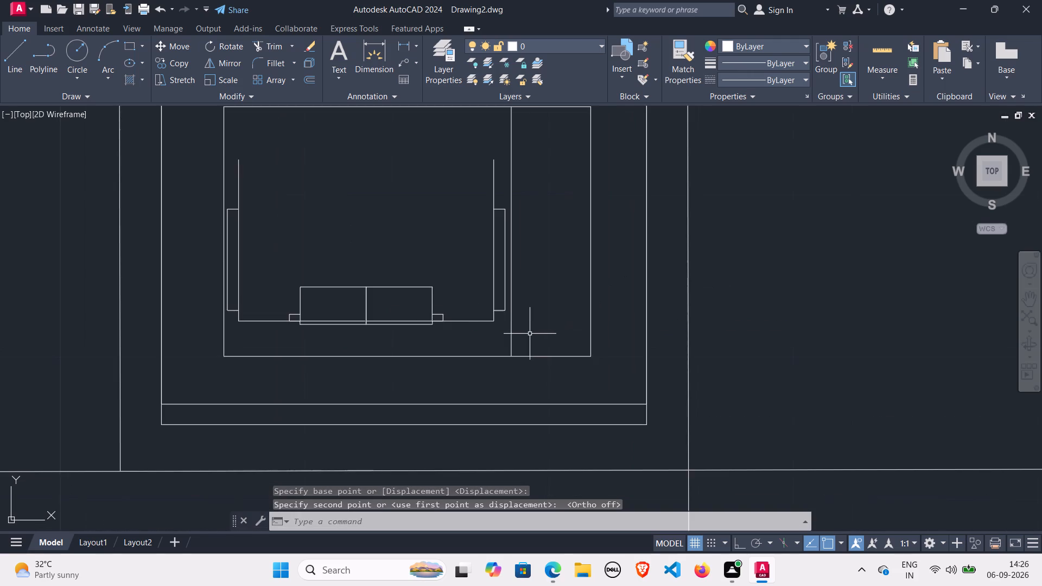
scroll(530, 334, "down", 1)
scroll(524, 324, "up", 1)
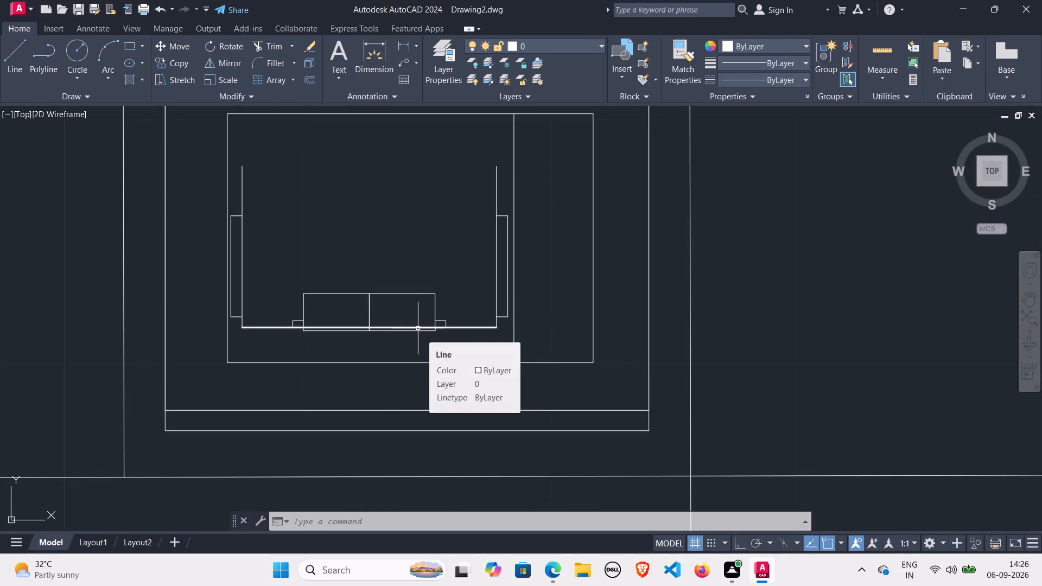
key("l")
key("space")
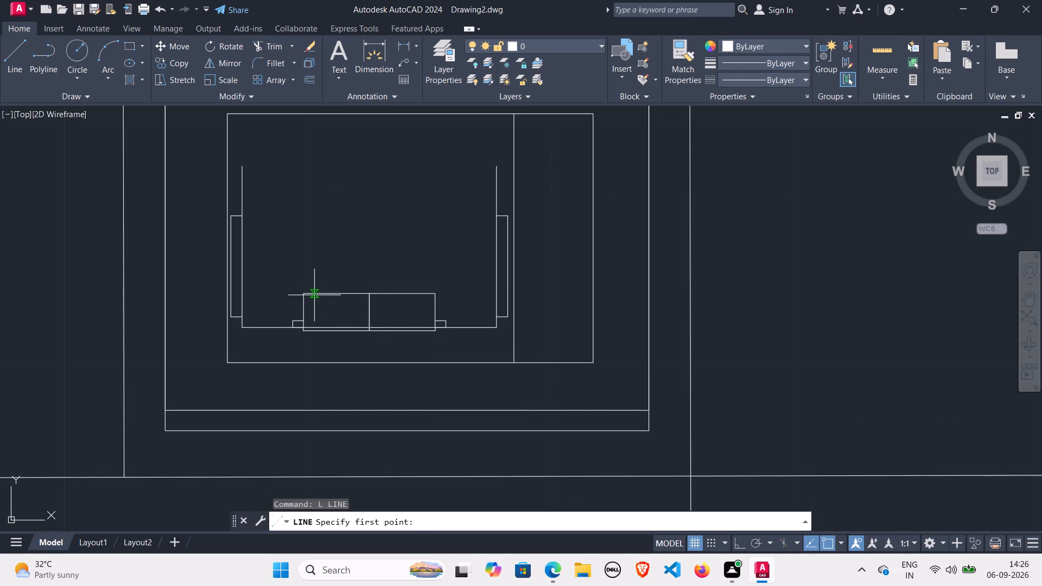
scroll(309, 294, "up", 2)
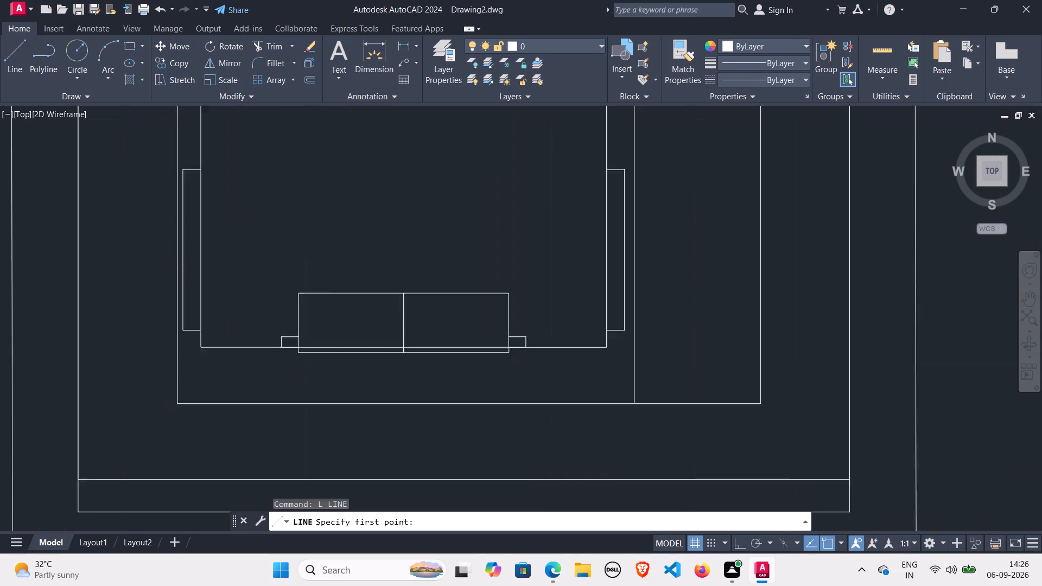
scroll(308, 294, "up", 1)
left_click(297, 291)
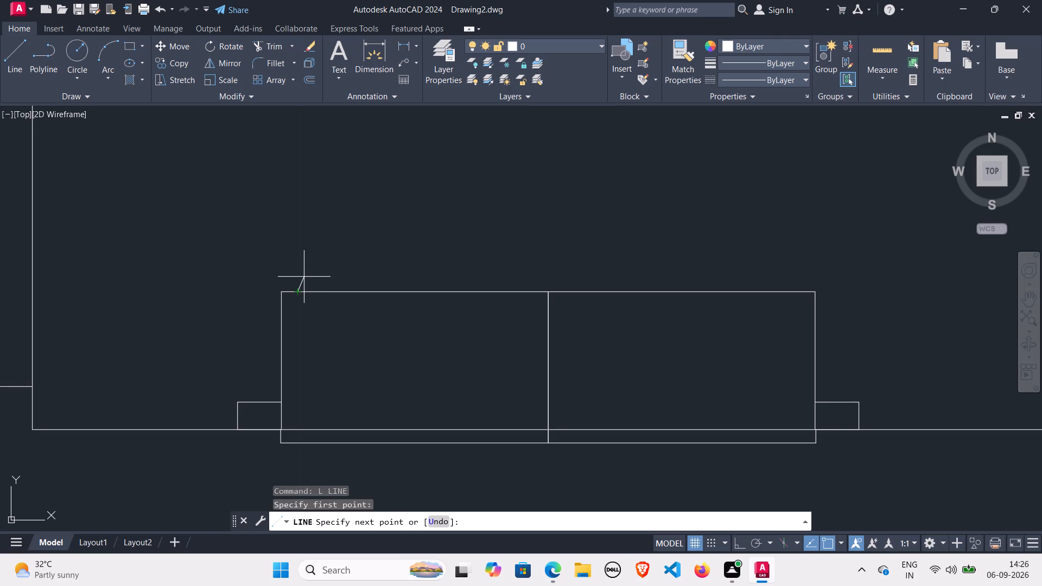
key("F8")
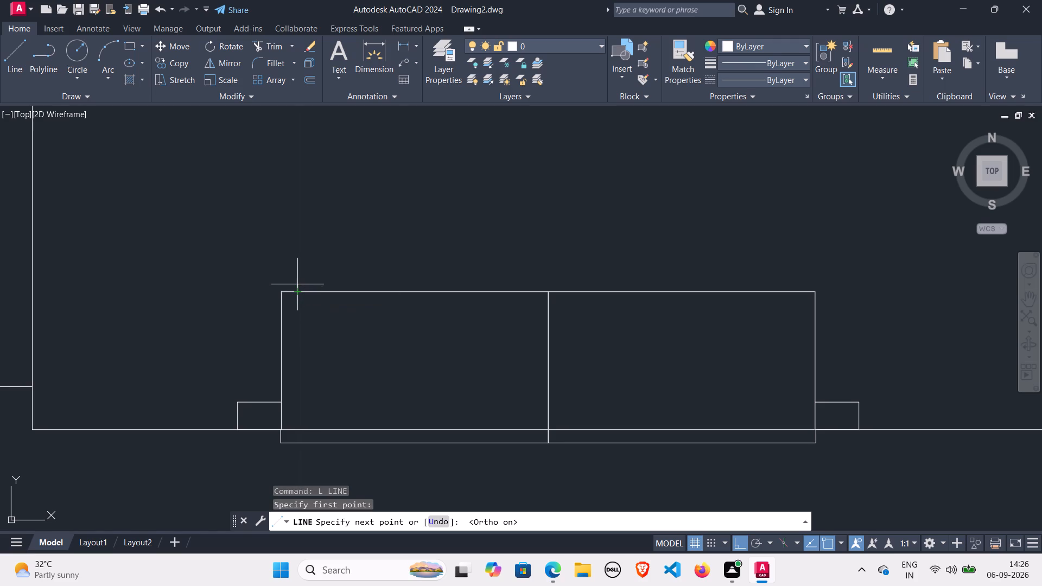
left_click(297, 284)
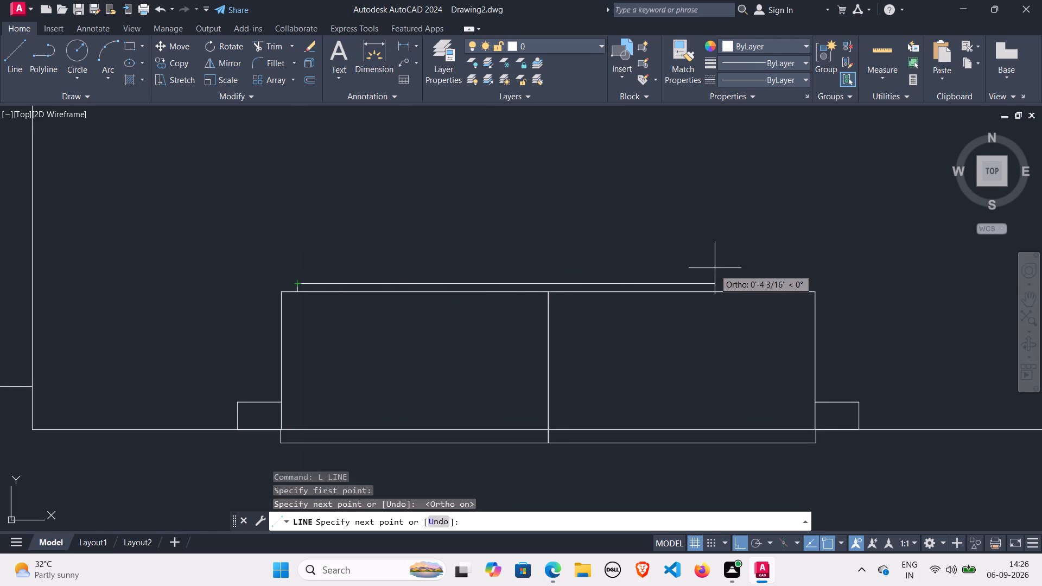
left_click(791, 282)
left_click(793, 290)
scroll(680, 258, "down", 2)
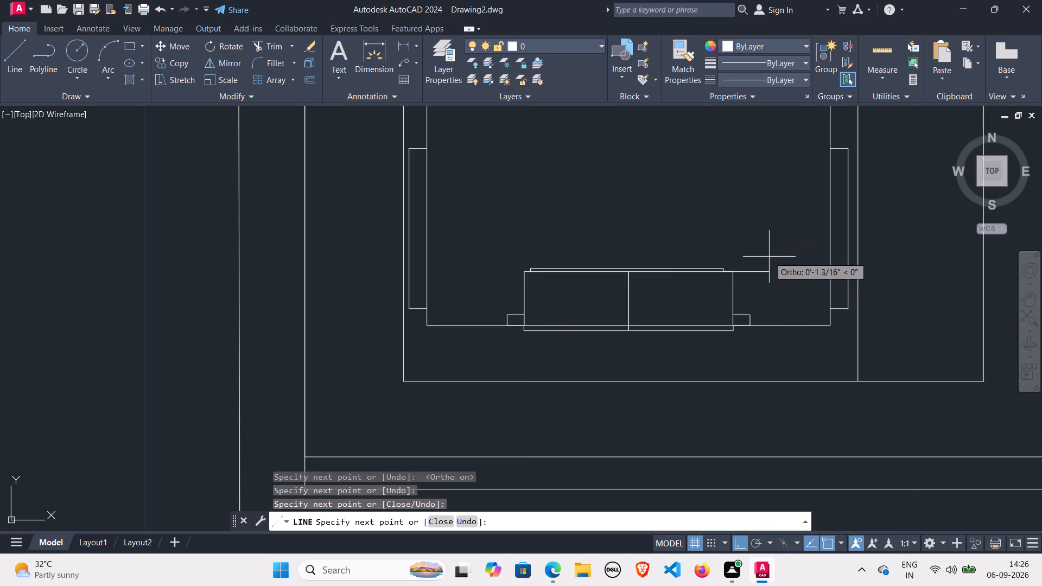
key("space")
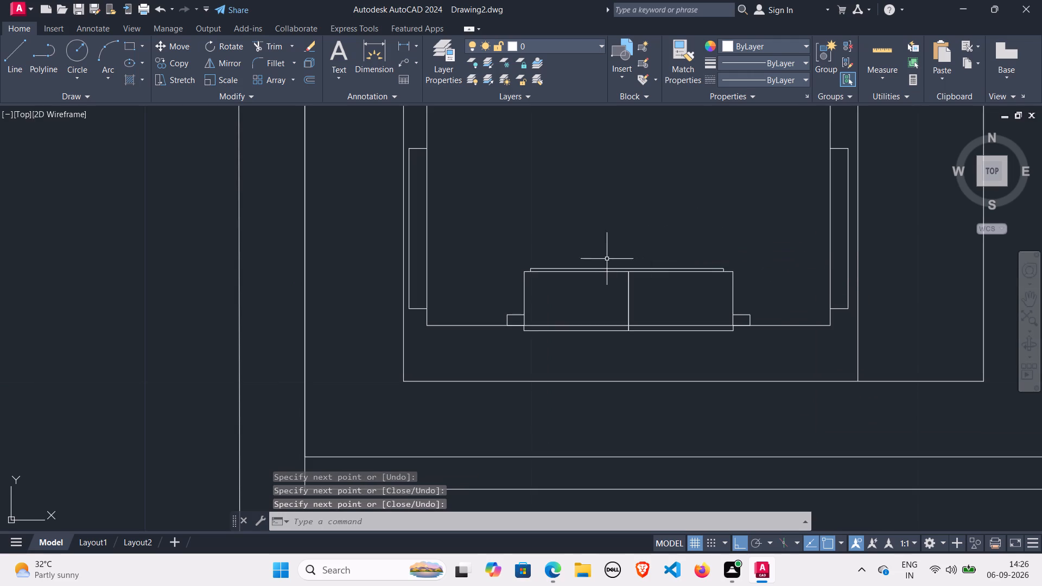
Draw an upright ellipse with a vertical axis of about 1 3/4" in the narrow strip beside the U assembly.
scroll(593, 283, "down", 3)
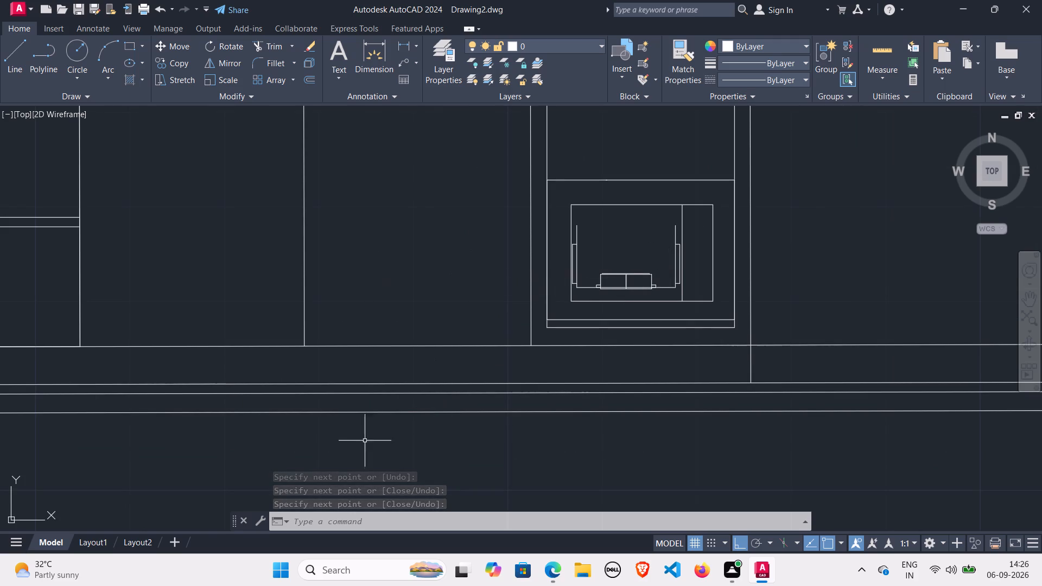
key("e")
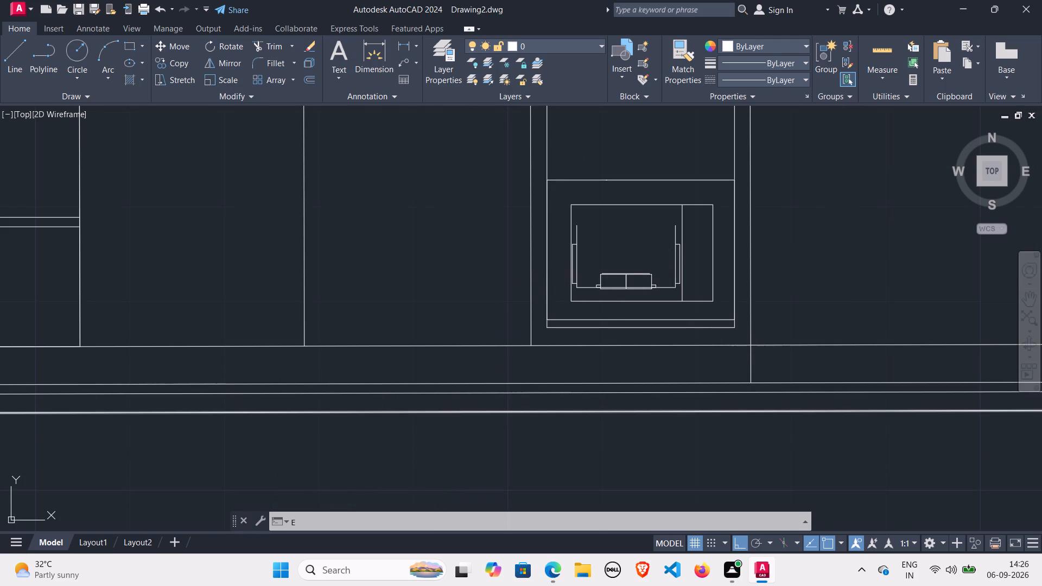
key("l")
key("Return")
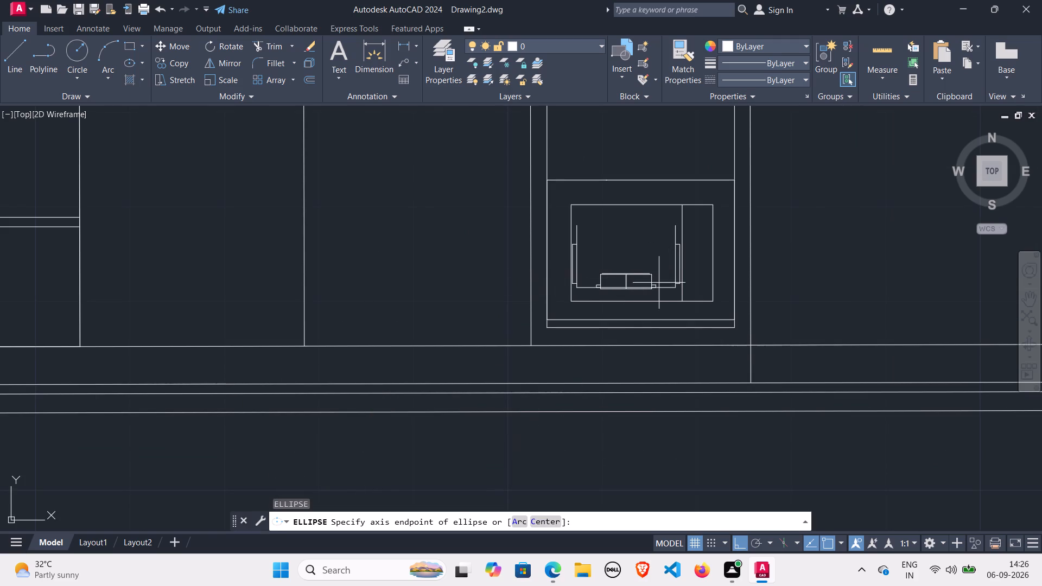
left_click(696, 256)
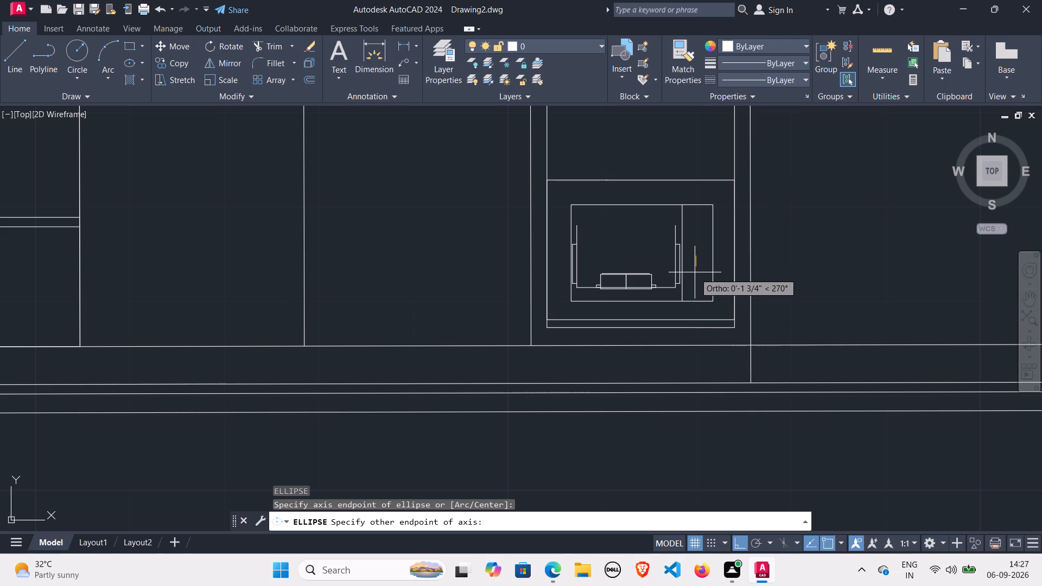
left_click(695, 272)
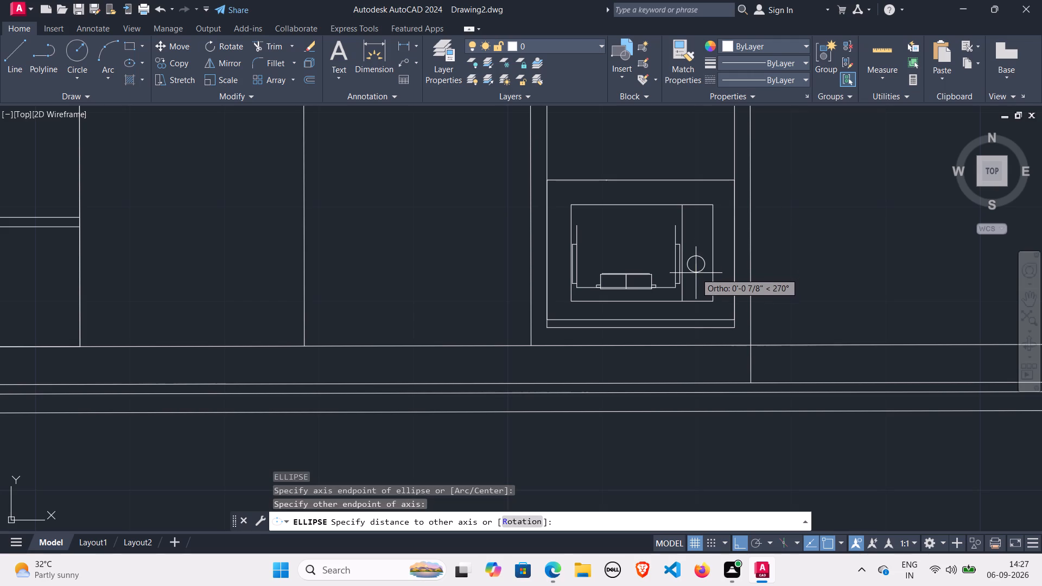
left_click(695, 269)
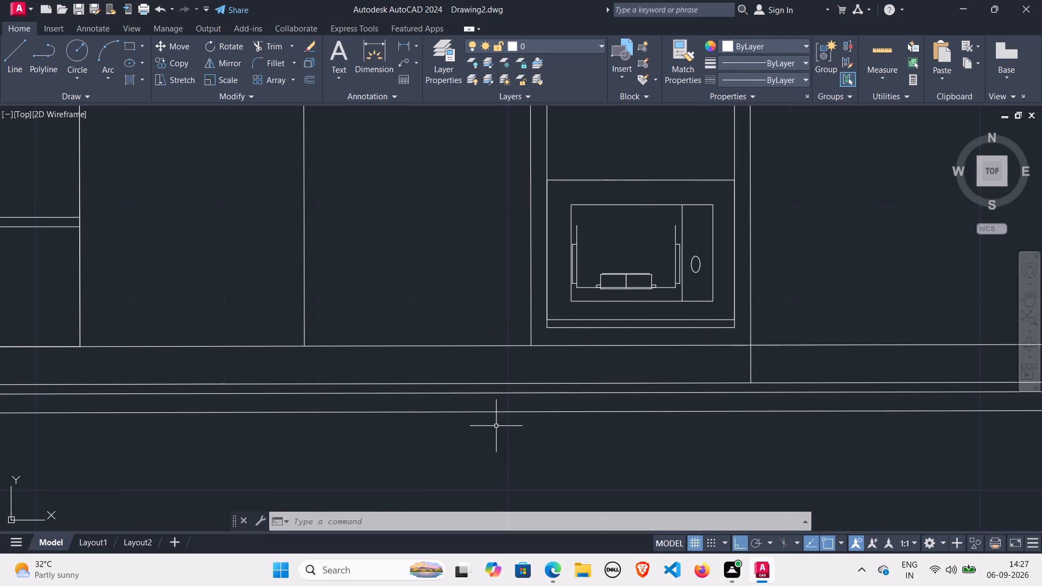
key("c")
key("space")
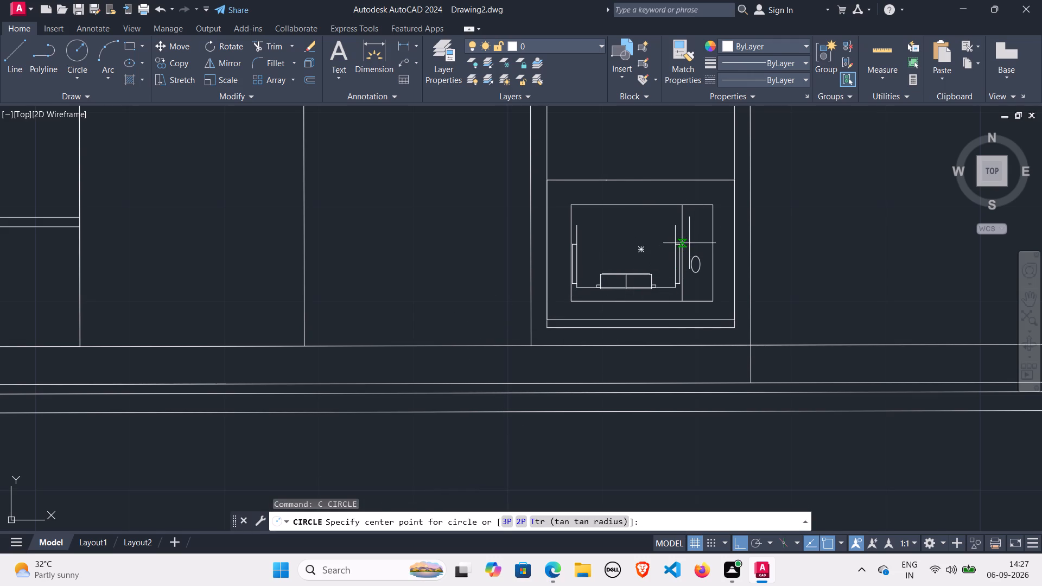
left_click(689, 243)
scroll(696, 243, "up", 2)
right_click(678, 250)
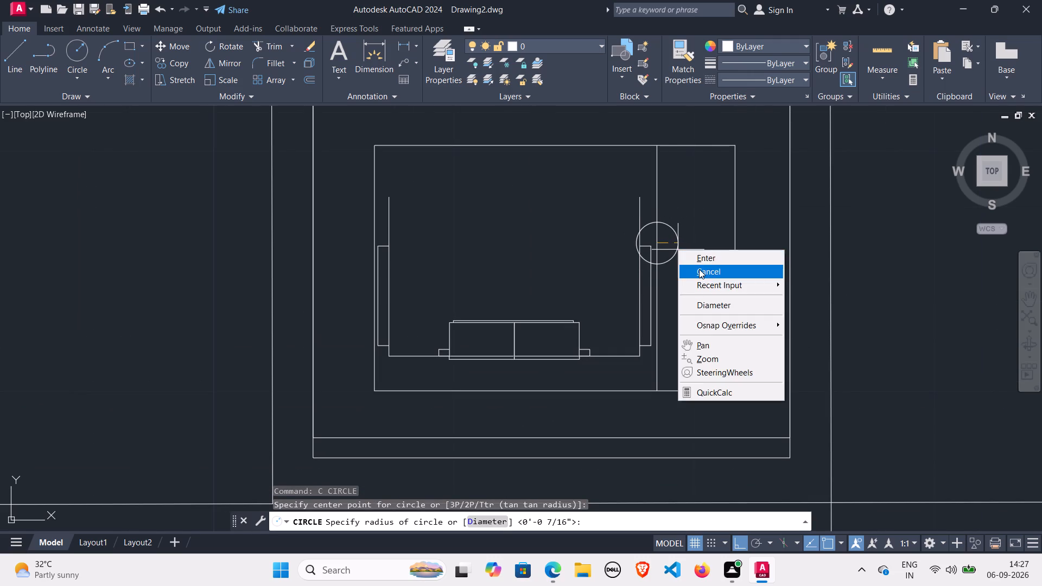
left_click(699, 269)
Draw two small circles side by side above the ellipse, radius about 1/16" on the left and about 1/8" on the right.
scroll(691, 237, "up", 2)
key("space")
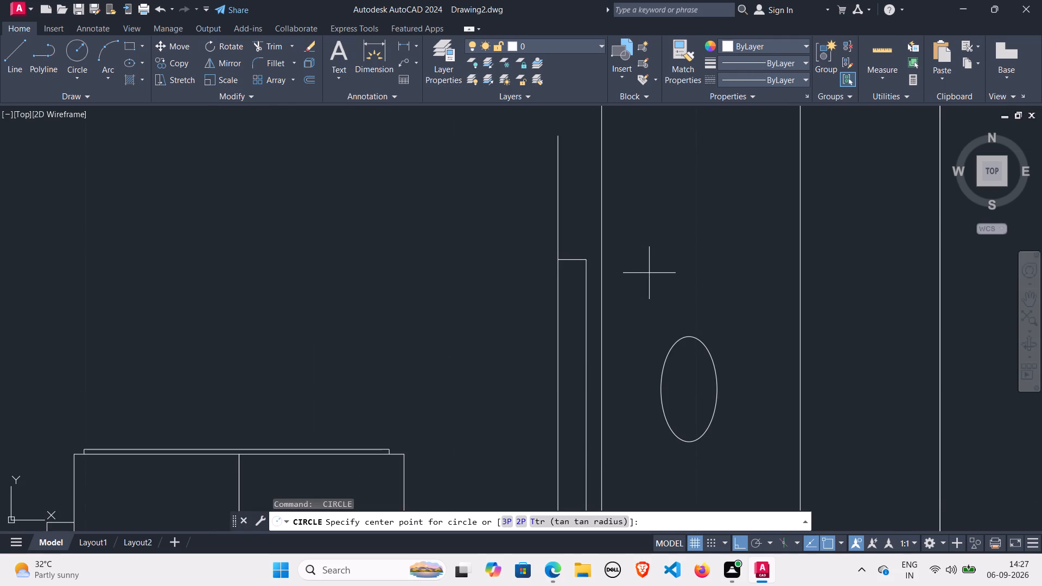
left_click(649, 273)
left_click(655, 269)
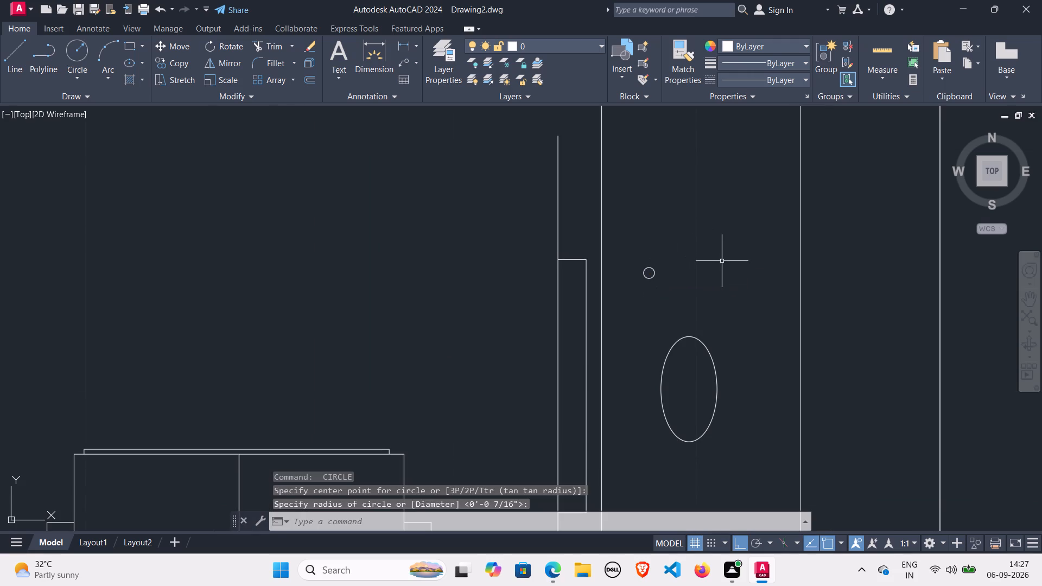
key("space")
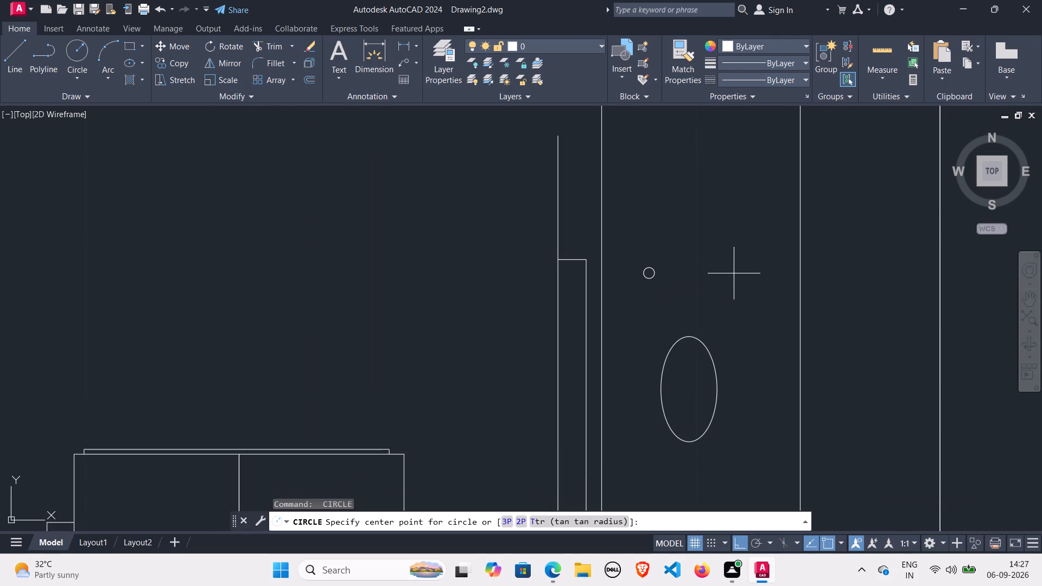
left_click(760, 269)
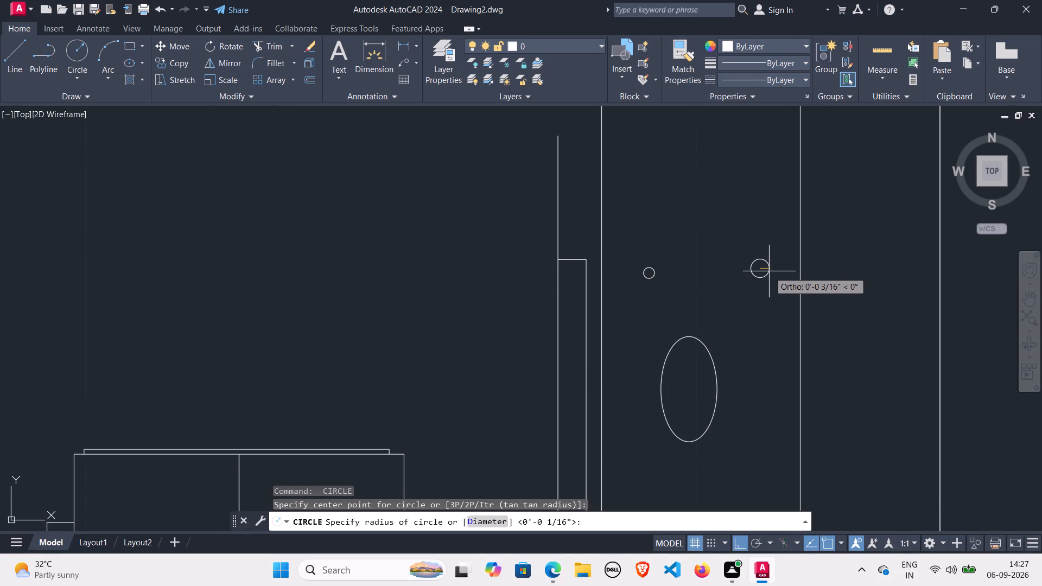
left_click(767, 273)
scroll(689, 243, "down", 2)
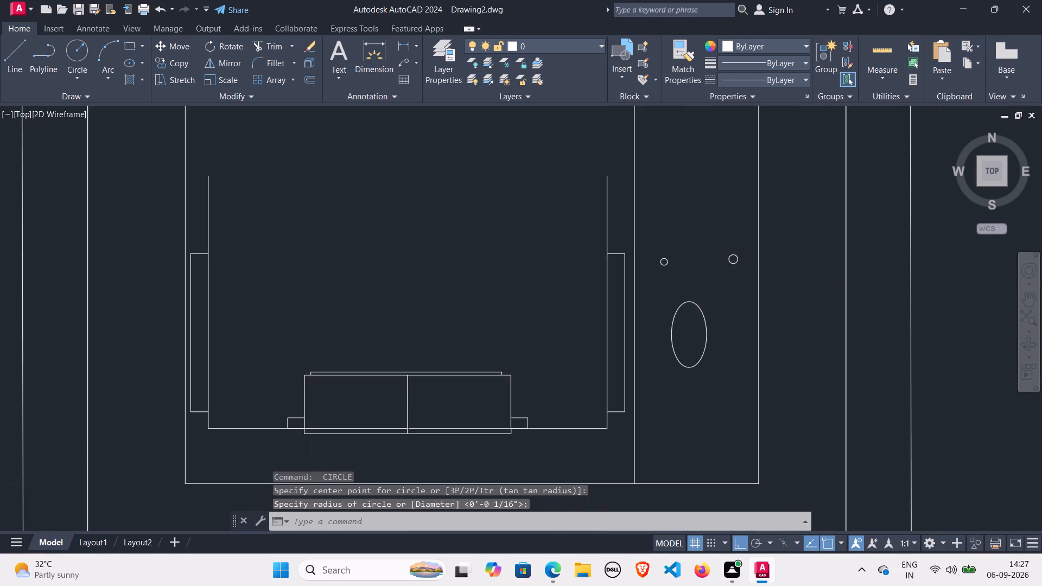
Draw another small circle in the upper part of the narrow strip, close to the vertical divider.
middle_click_drag(684, 235, 674, 282)
key("space")
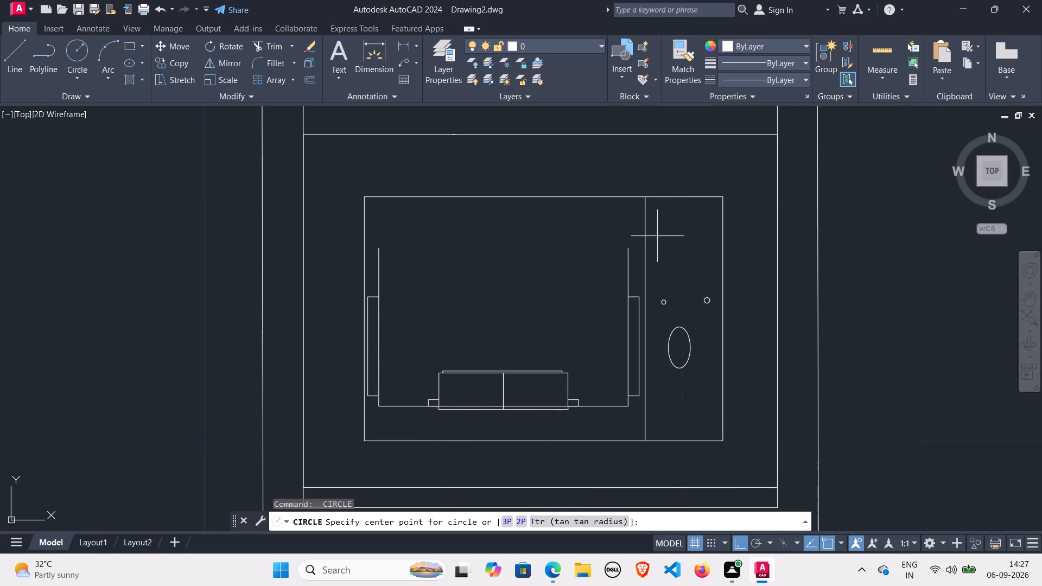
left_click(657, 236)
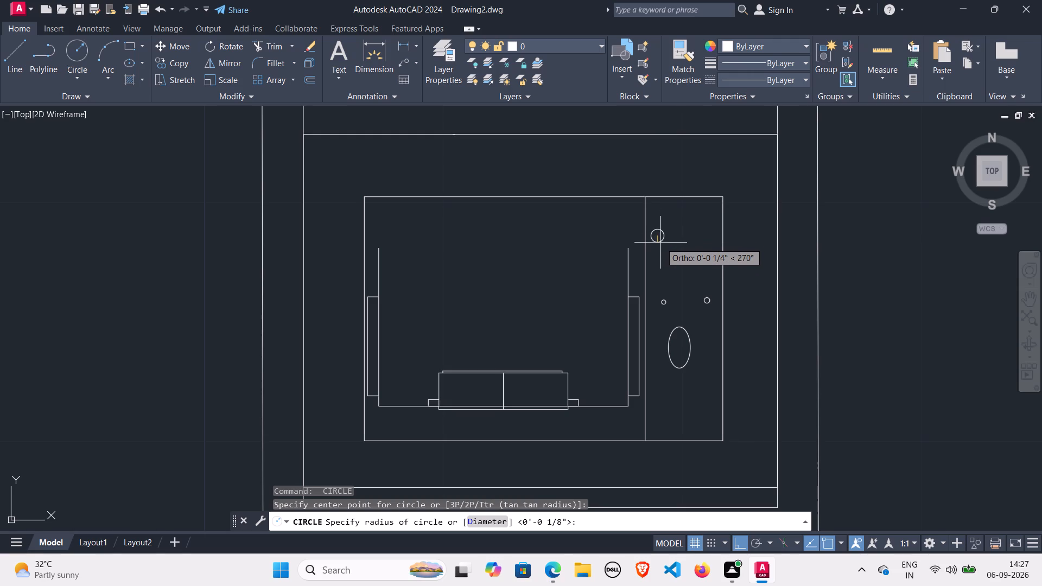
left_click(659, 240)
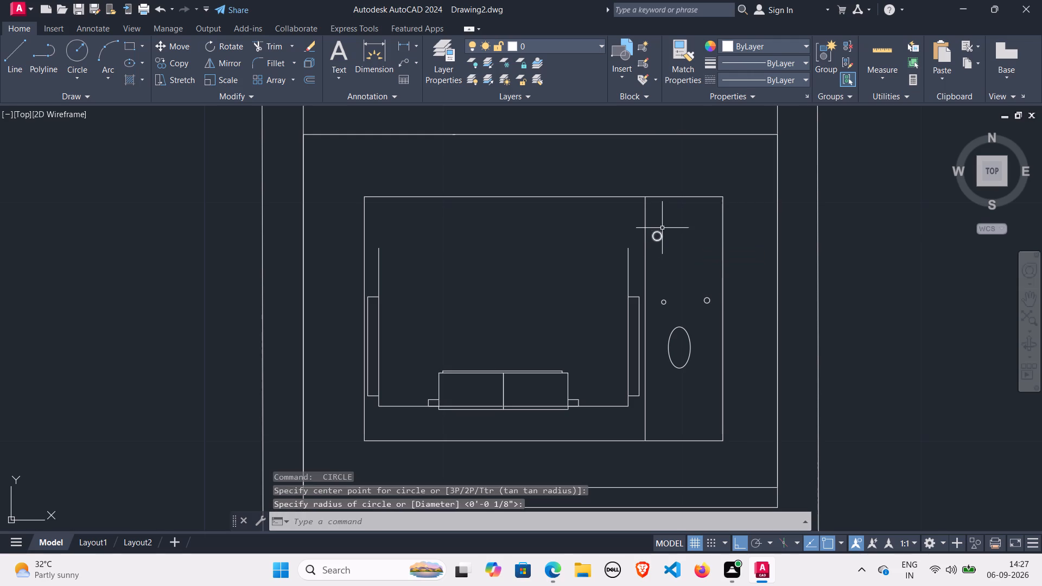
Copy the upper circle five times within the strip to form two aligned rows of three circles, turning Ortho off partway.
left_click(664, 226)
left_click(655, 246)
right_click(656, 246)
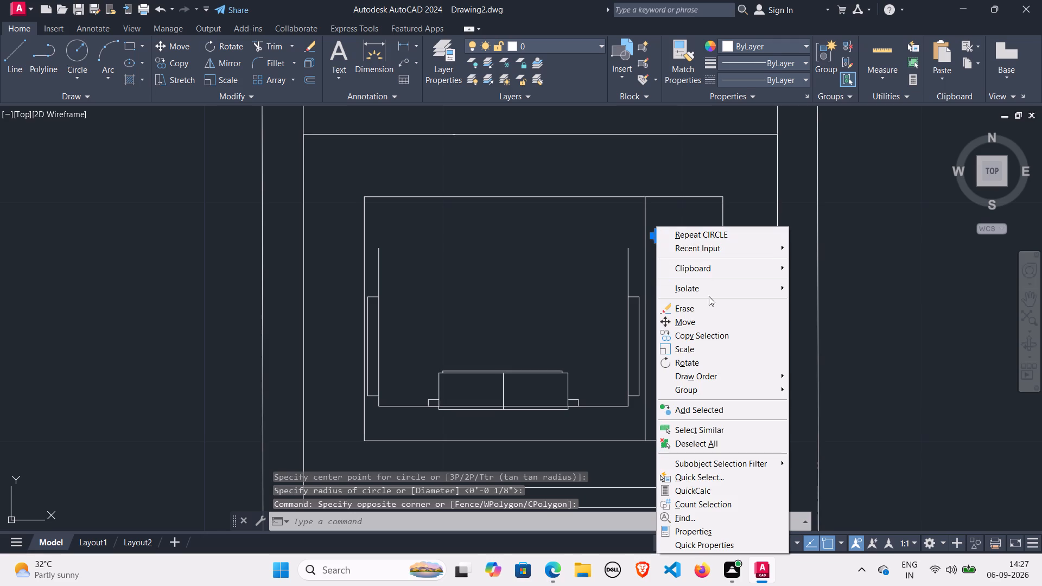
left_click(709, 333)
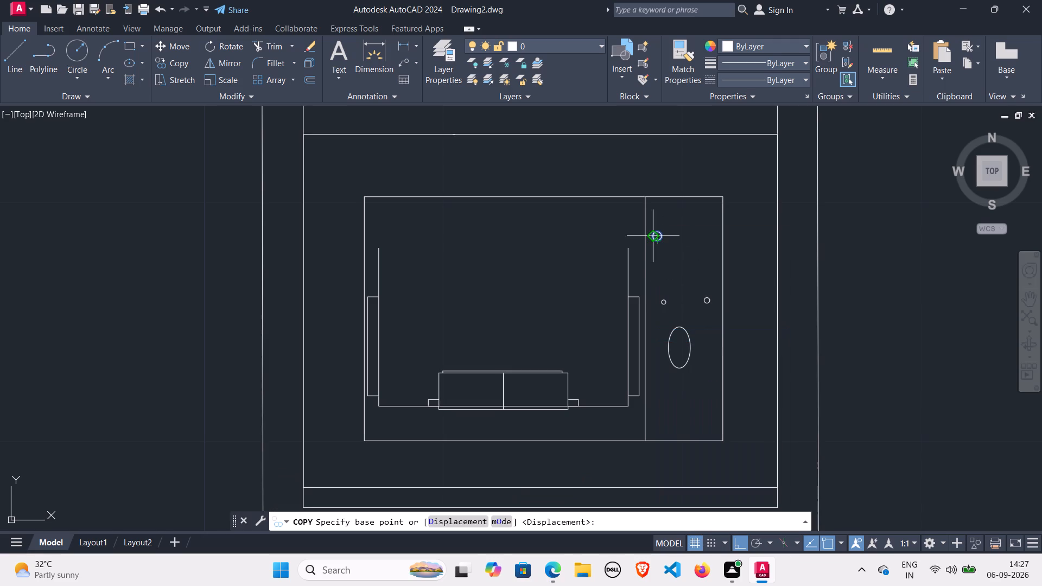
scroll(665, 235, "up", 4)
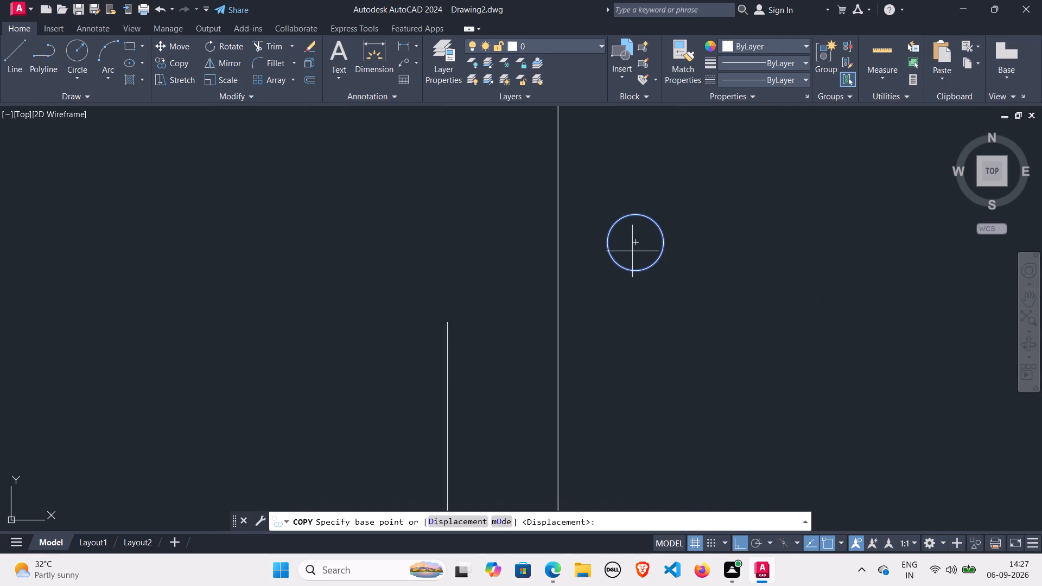
left_click(633, 244)
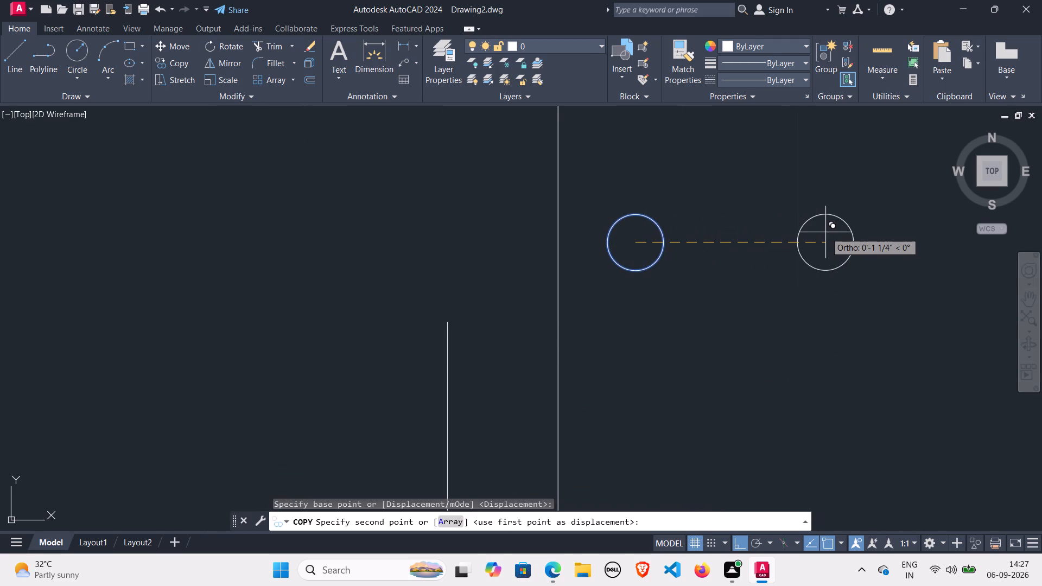
left_click(843, 231)
scroll(849, 190, "down", 2)
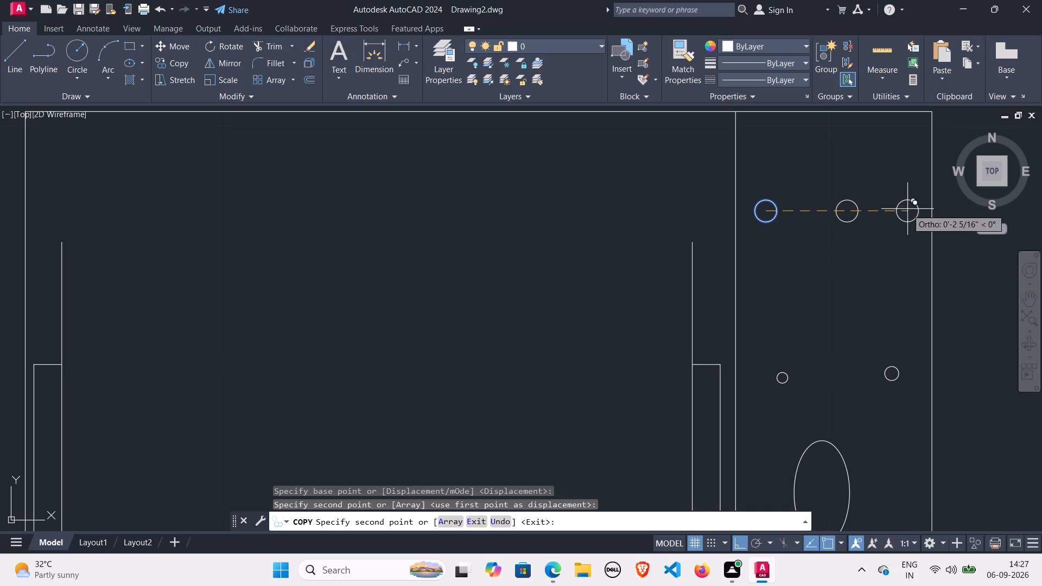
left_click(912, 208)
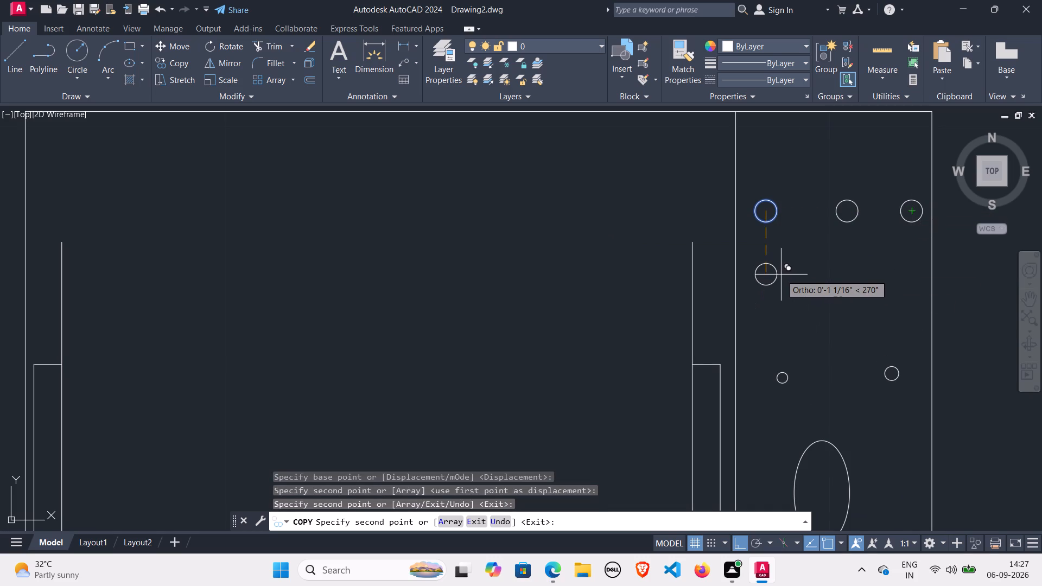
left_click(777, 282)
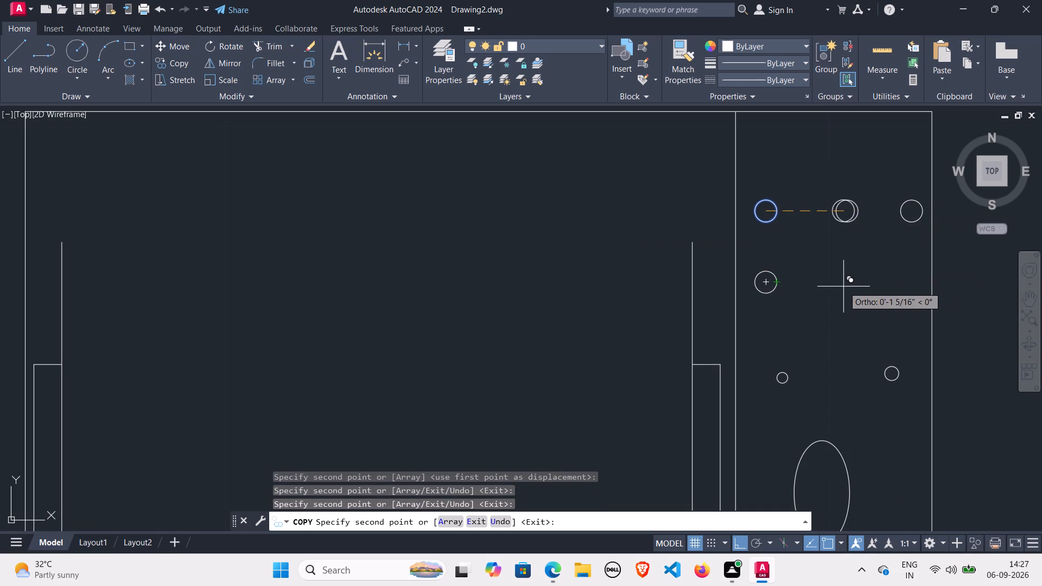
key("F8")
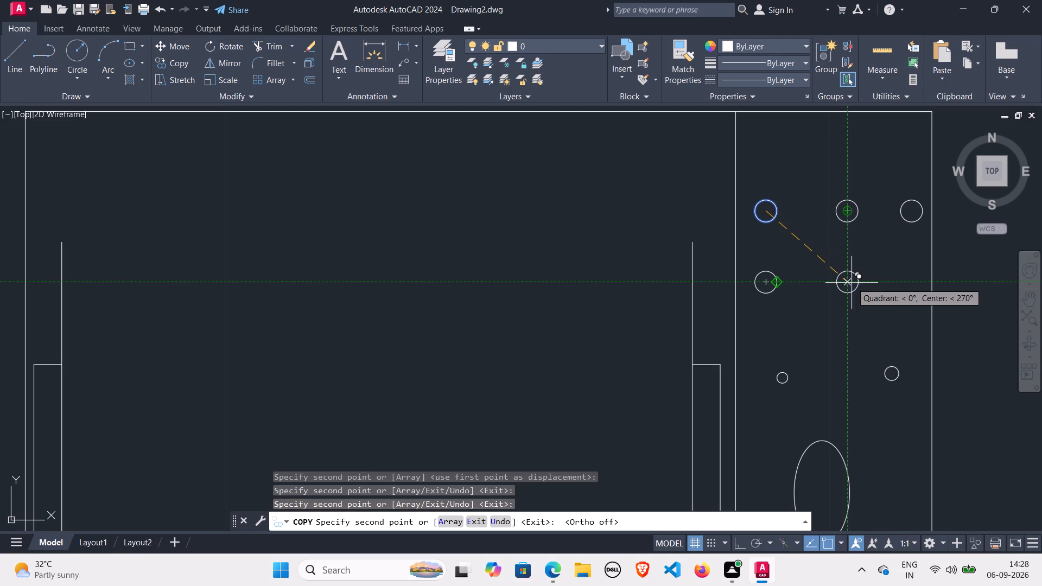
left_click(847, 283)
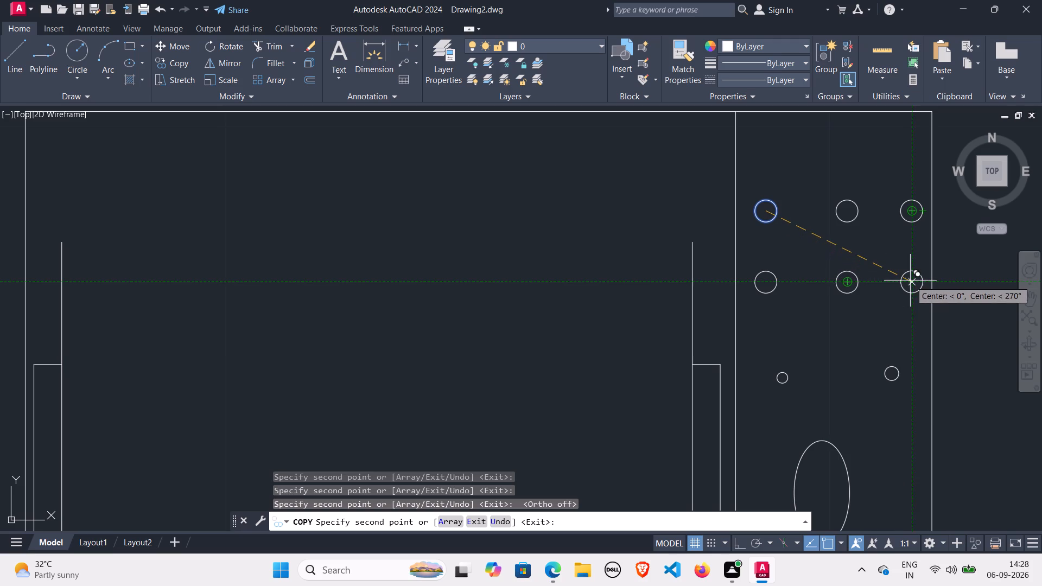
left_click(910, 281)
key("space")
Erase the two small circles directly above the large ellipse in the control strip.
left_click_drag(810, 362, 799, 357)
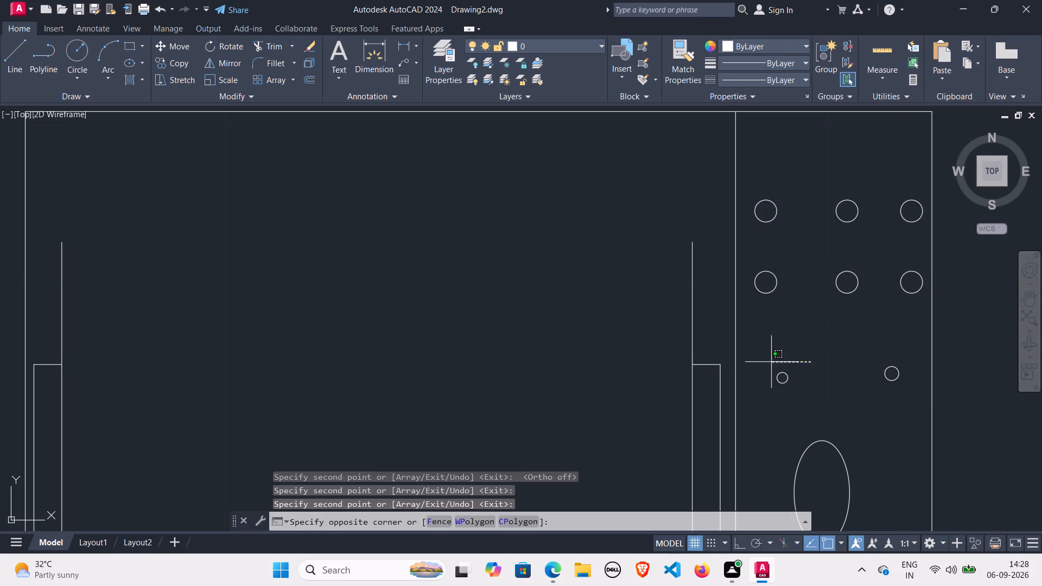
left_click(774, 410)
right_click_drag(779, 409, 770, 406)
left_click(789, 156)
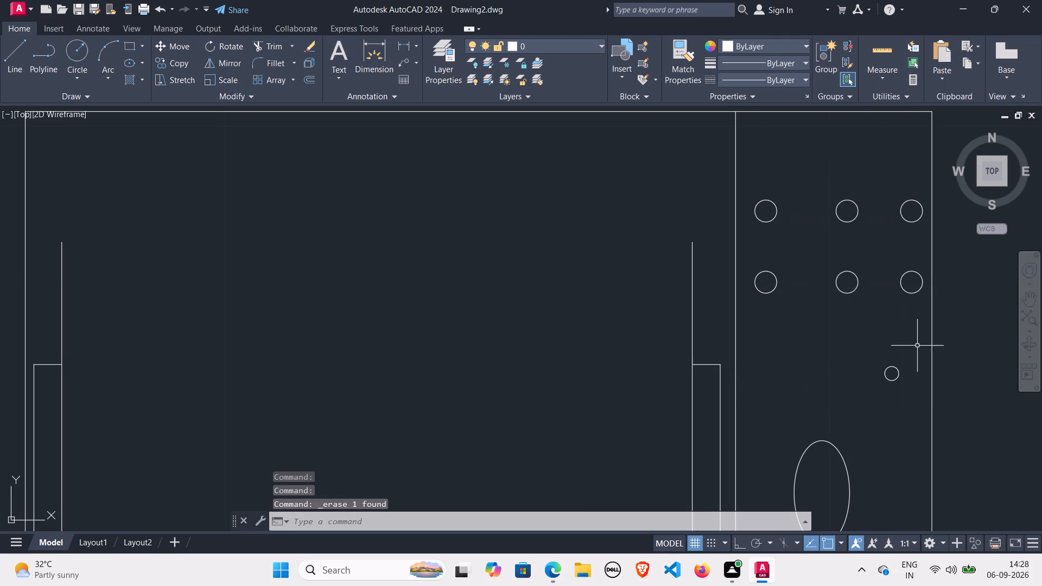
left_click_drag(915, 350, 901, 343)
left_click(873, 393)
right_click(869, 393)
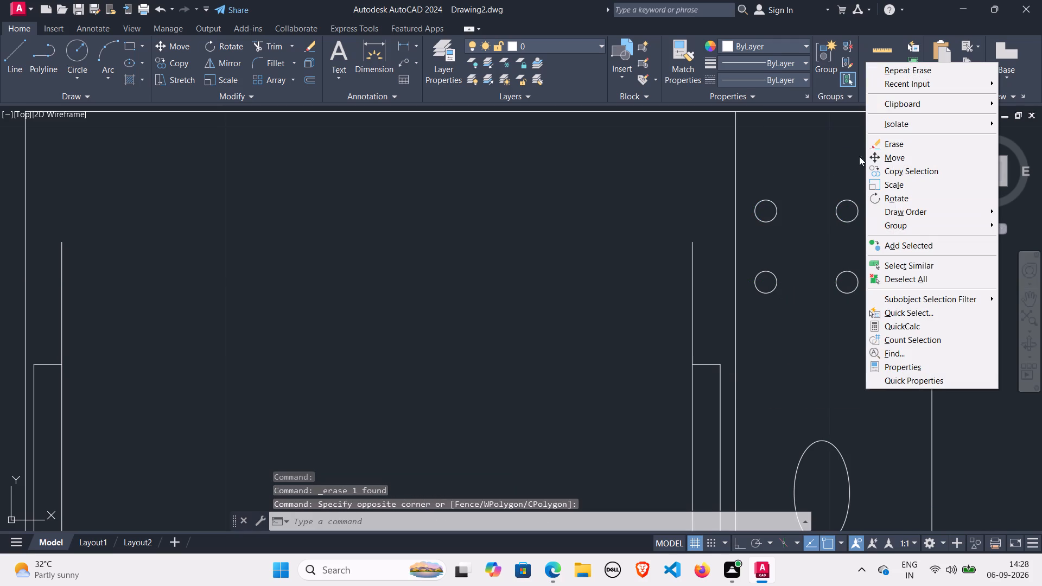
left_click(900, 146)
Draw a small upright ellipse between the circle rows and the large ellipse, near the strip's vertical divider.
scroll(793, 300, "down", 2)
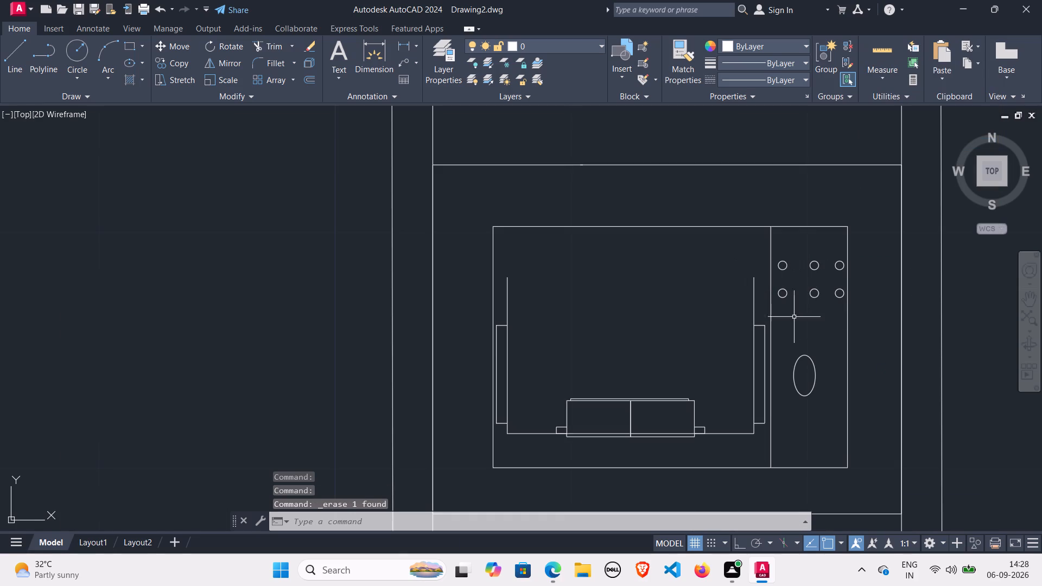
key("e")
type("L")
key("space")
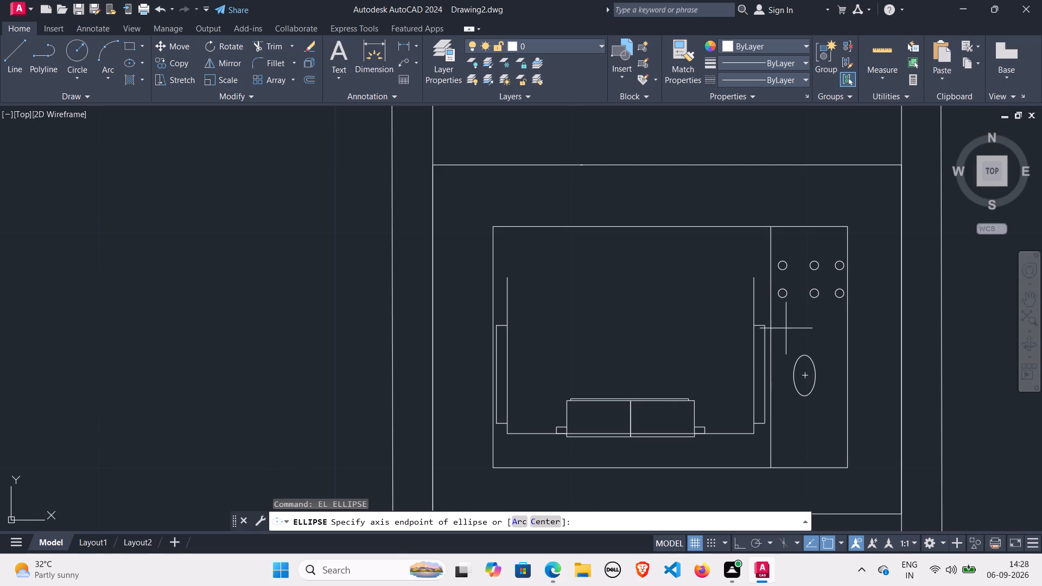
left_click(785, 323)
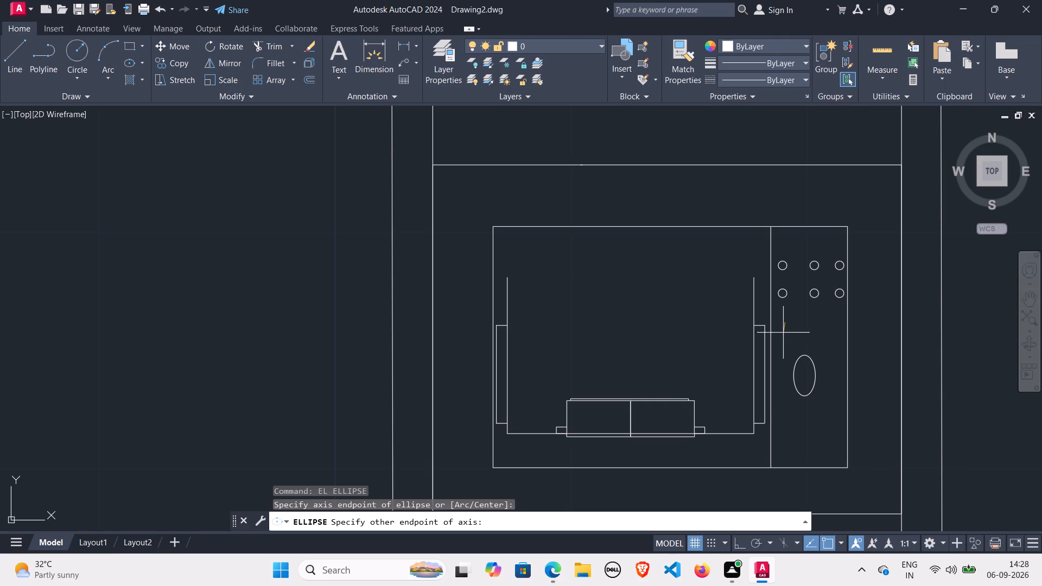
scroll(784, 332, "up", 2)
left_click(784, 334)
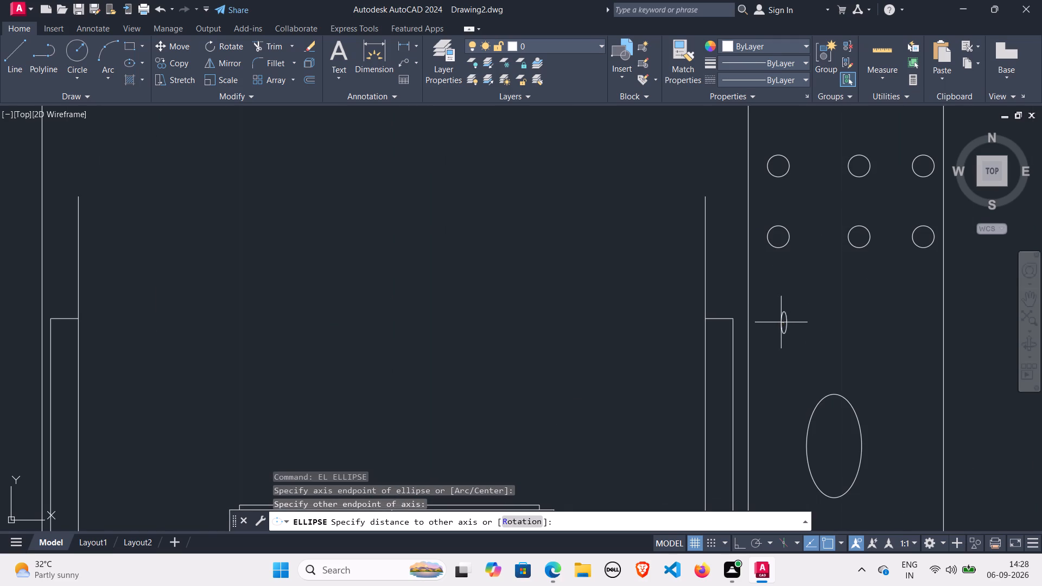
left_click(778, 327)
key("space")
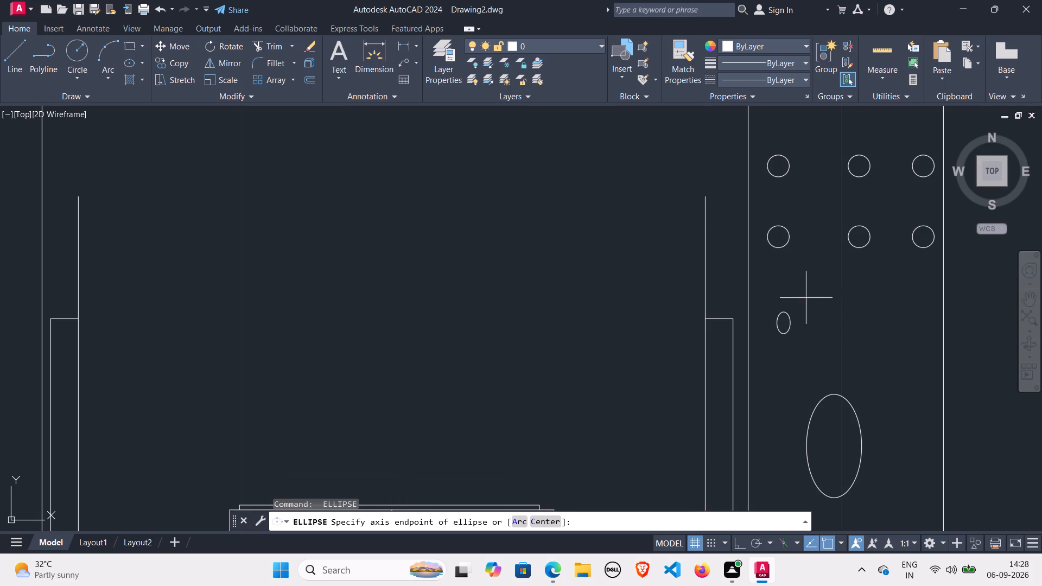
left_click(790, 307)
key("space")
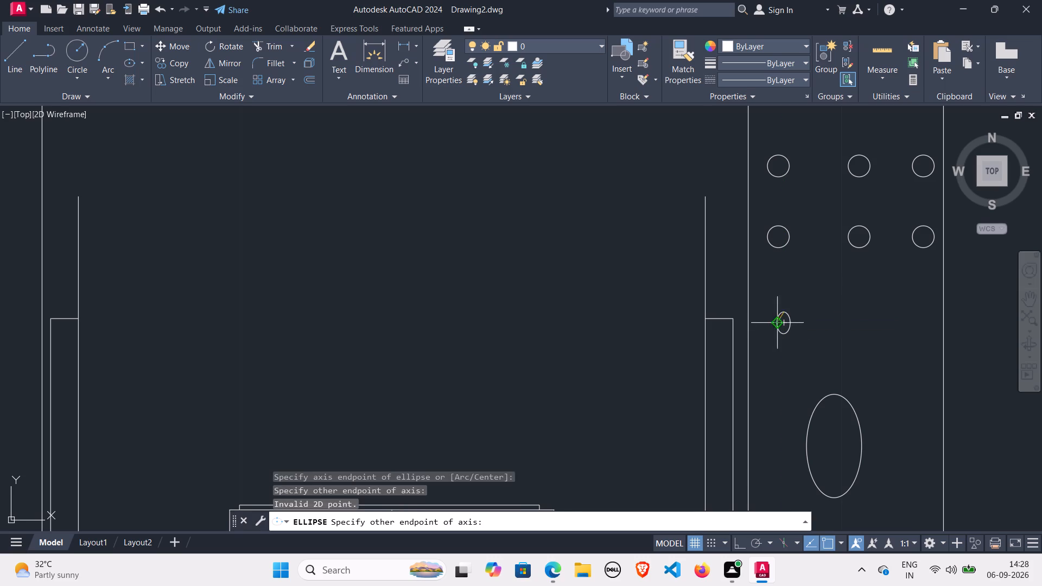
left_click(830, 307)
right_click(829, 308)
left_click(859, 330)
Copy the small ellipse horizontally about 2 3/16" to the right side of the control strip, then turn Ortho on.
left_click_drag(815, 294, 786, 291)
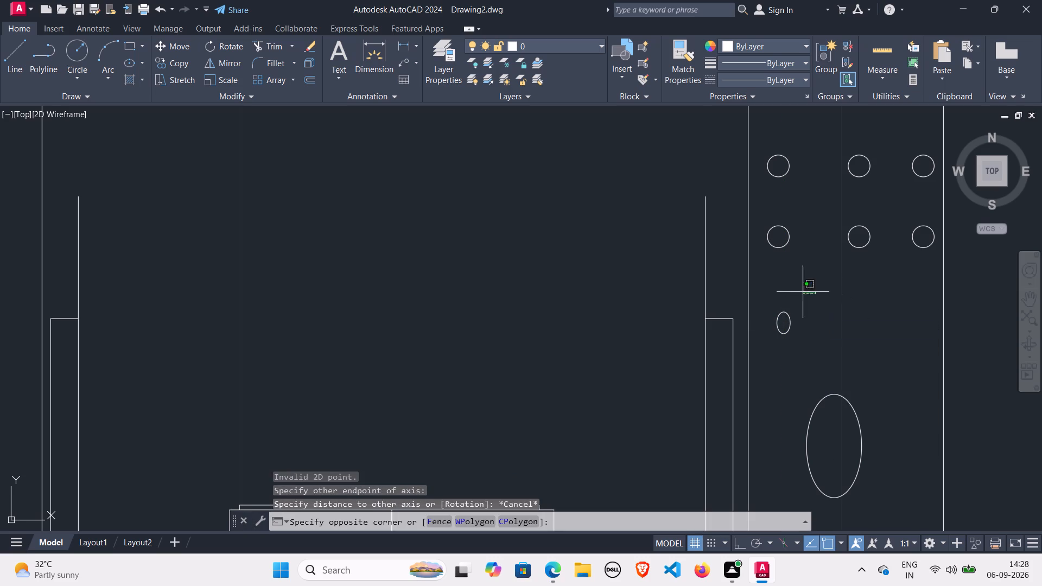
left_click(771, 345)
right_click_drag(780, 345, 768, 345)
left_click(798, 130)
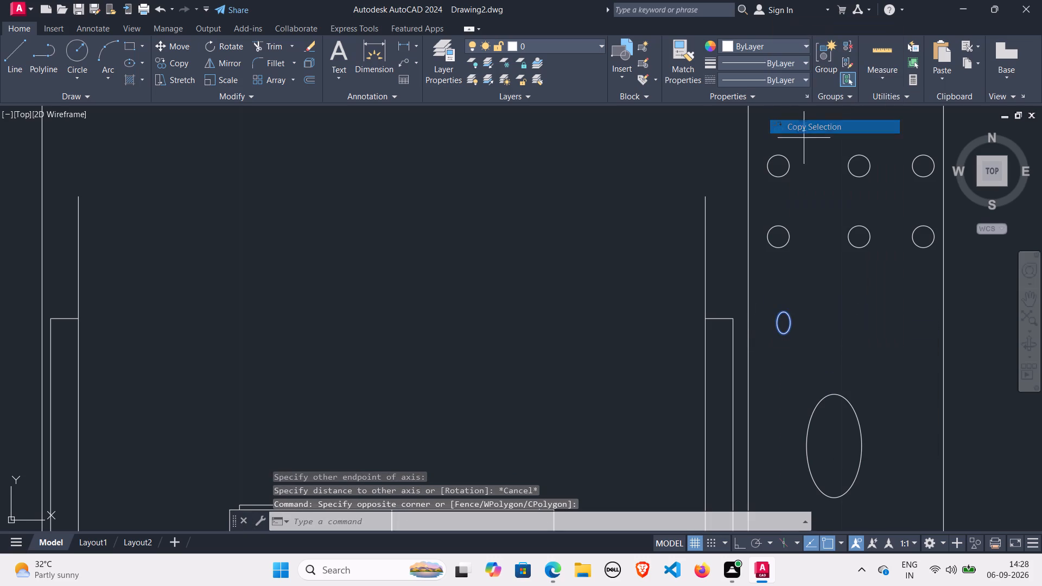
left_click(781, 319)
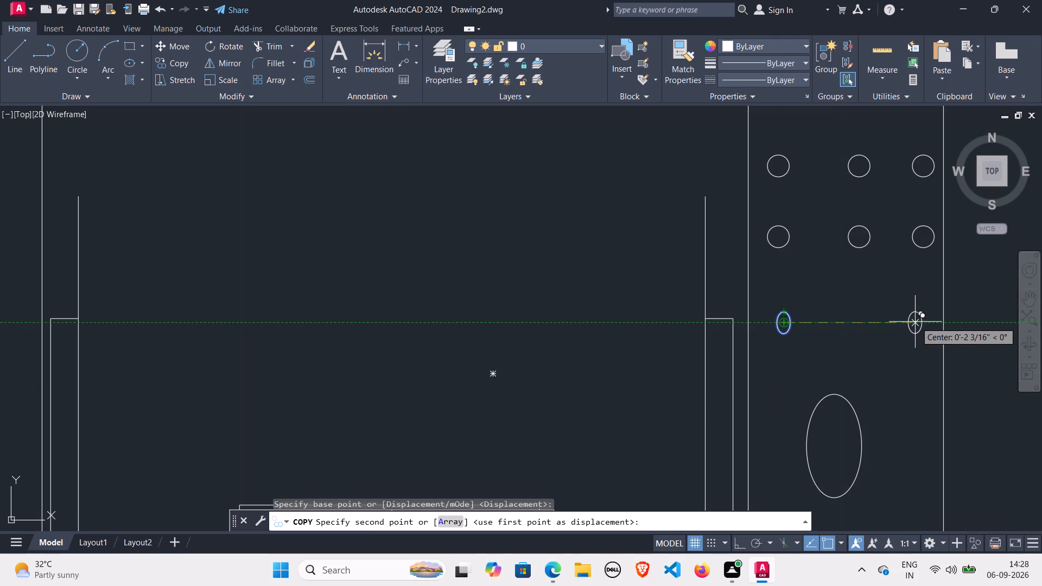
left_click(912, 322)
key("F8")
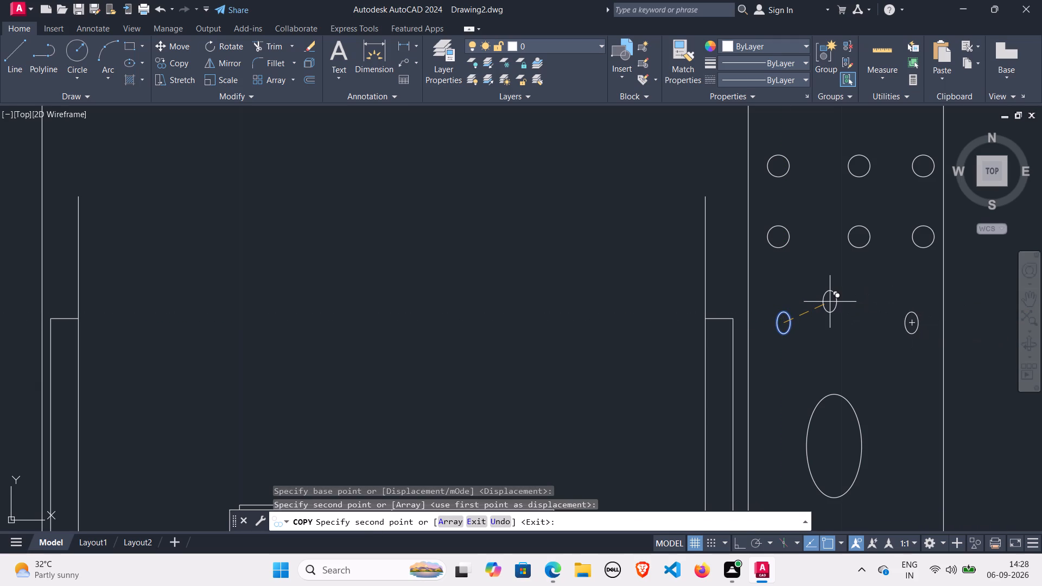
scroll(660, 334, "down", 3)
key("space")
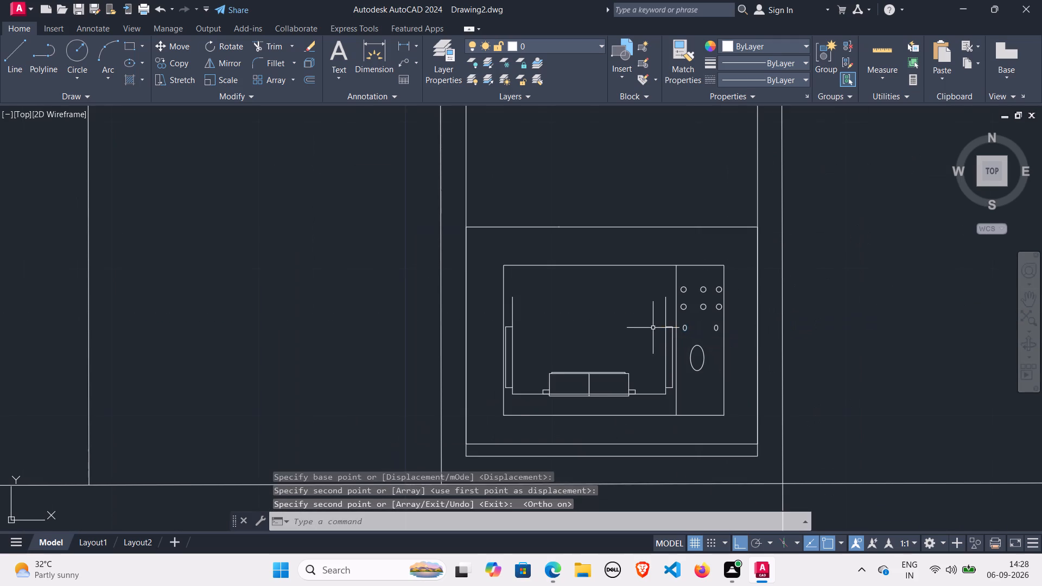
Draw two closely spaced vertical lines from the lower appliance's bottom edge, near its left corner, down to the shelf line.
scroll(652, 328, "down", 1)
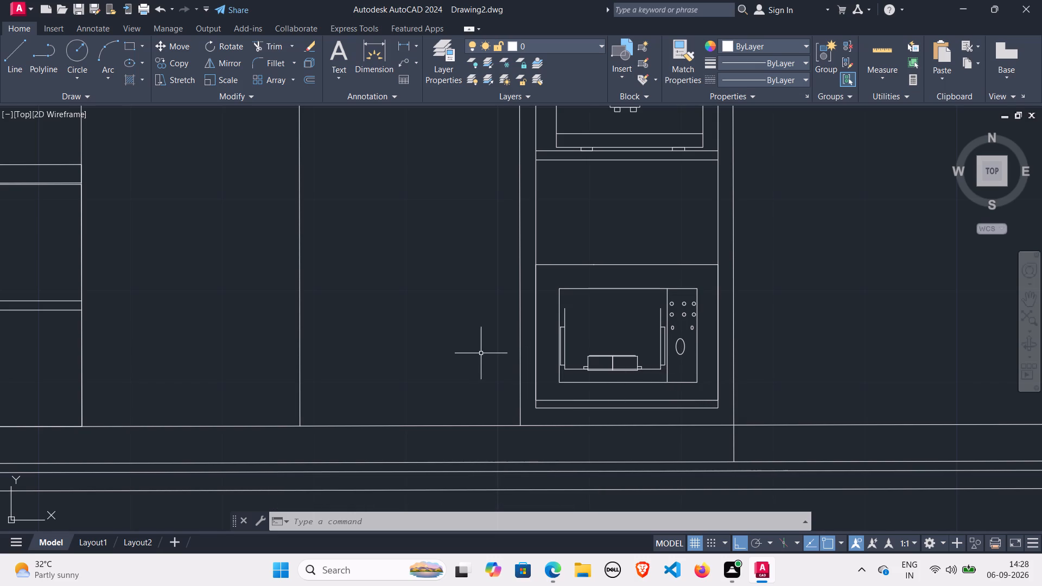
left_click(12, 67)
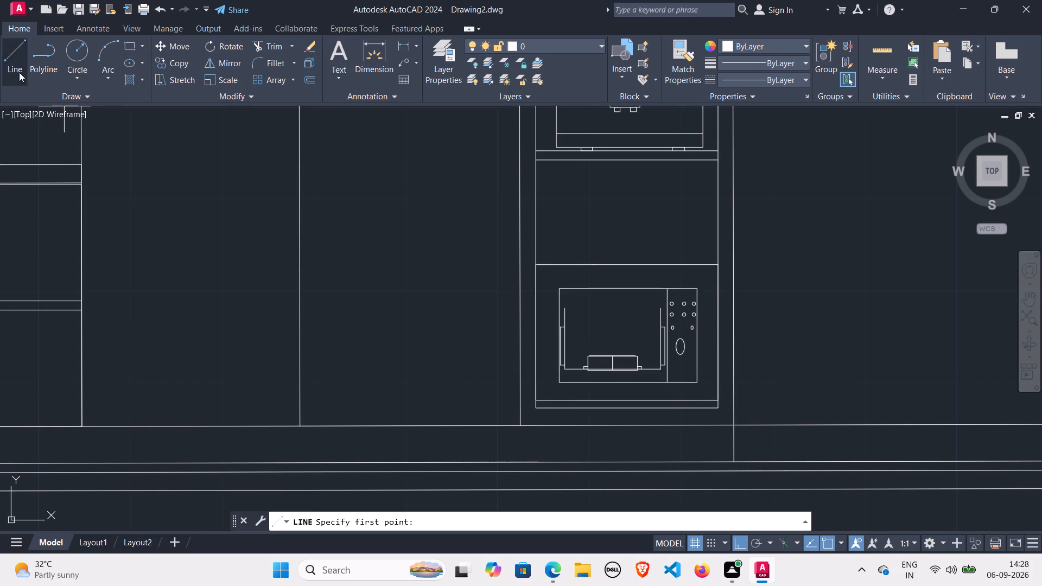
scroll(622, 368, "up", 1)
middle_click_drag(620, 364, 598, 264)
scroll(551, 301, "up", 1)
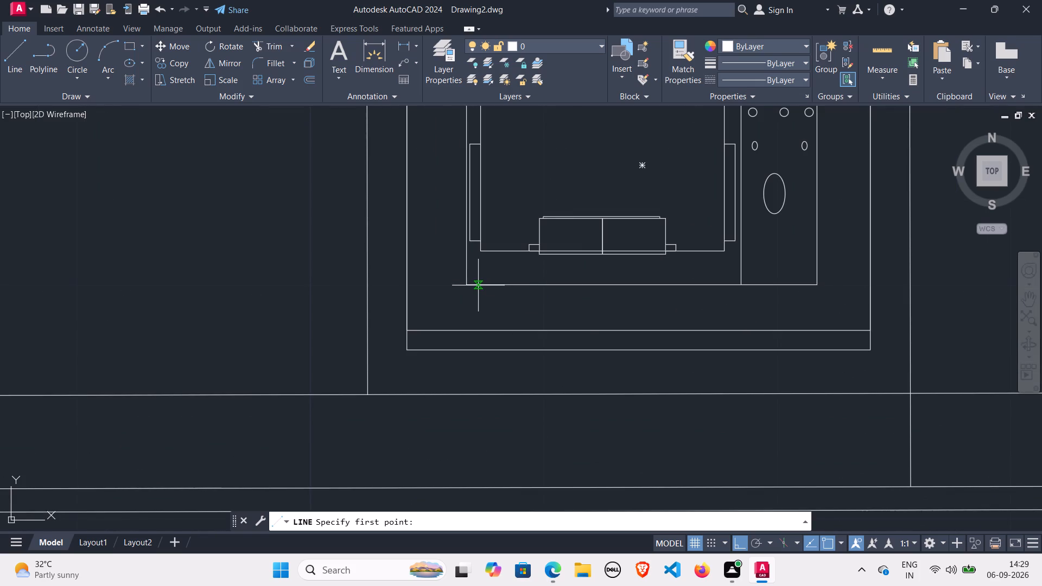
left_click(478, 285)
left_click(478, 329)
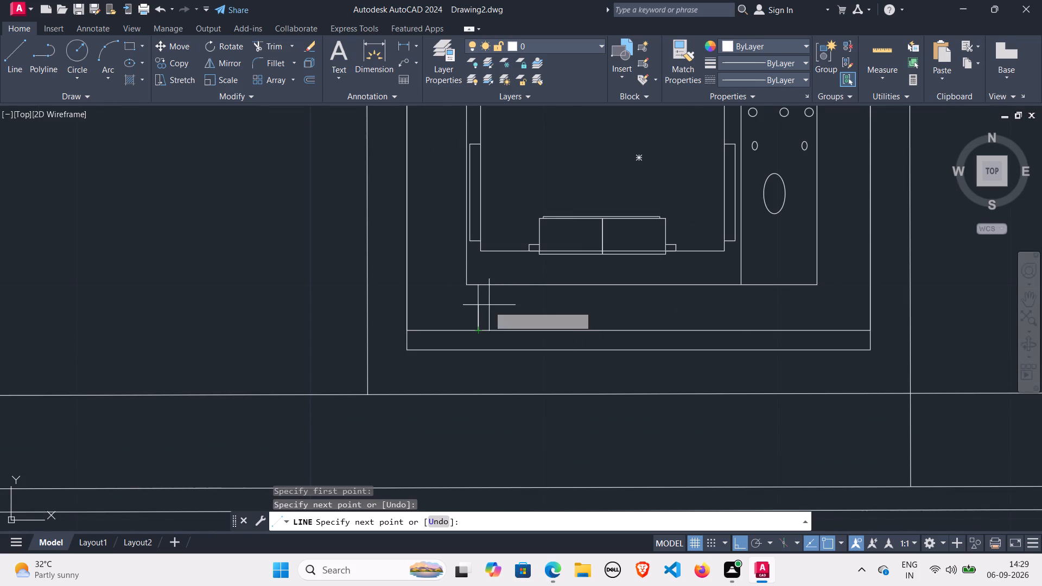
key("space")
key("space")
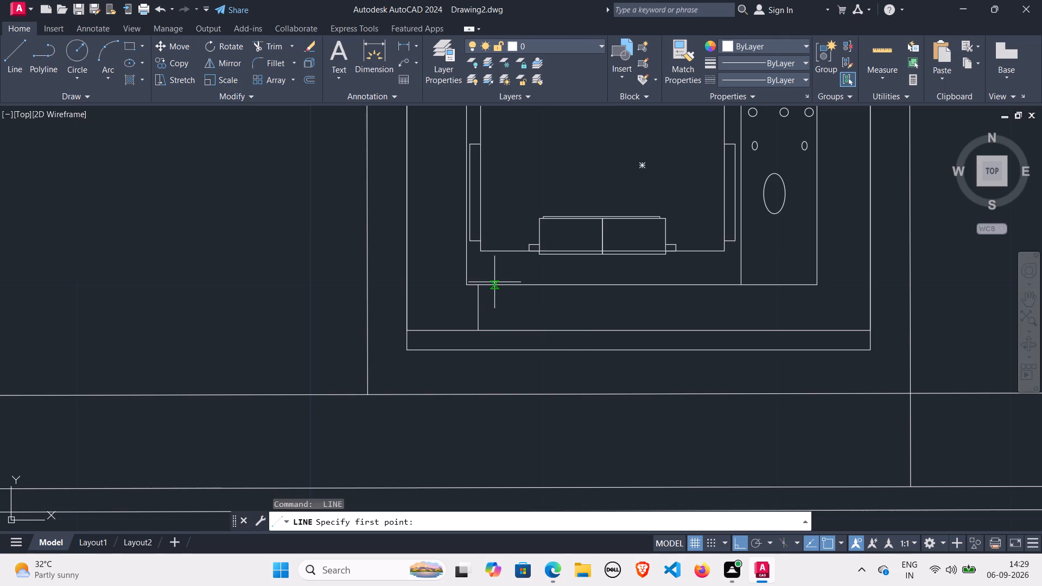
left_click(492, 284)
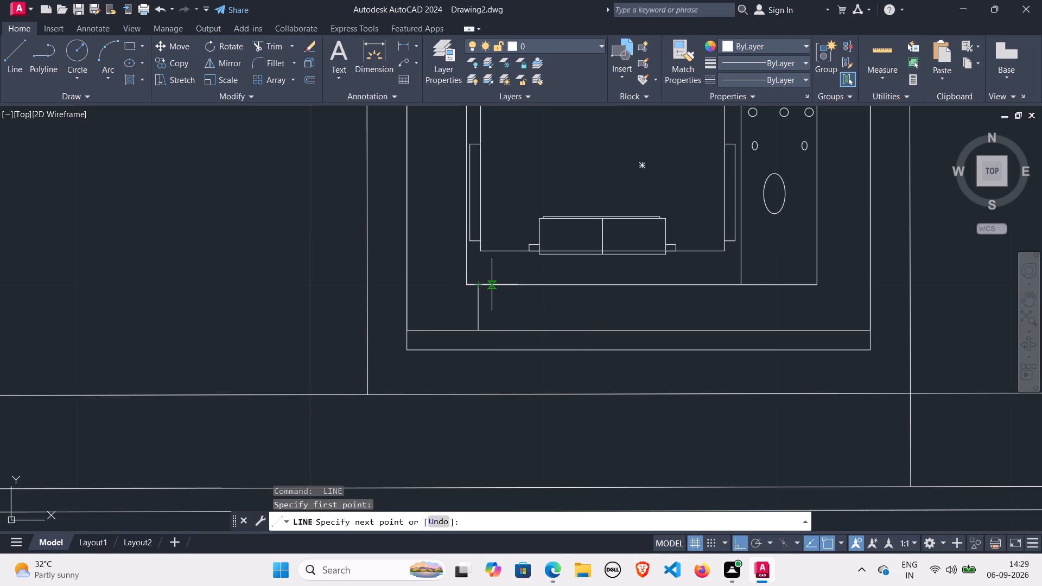
left_click(492, 329)
key("space")
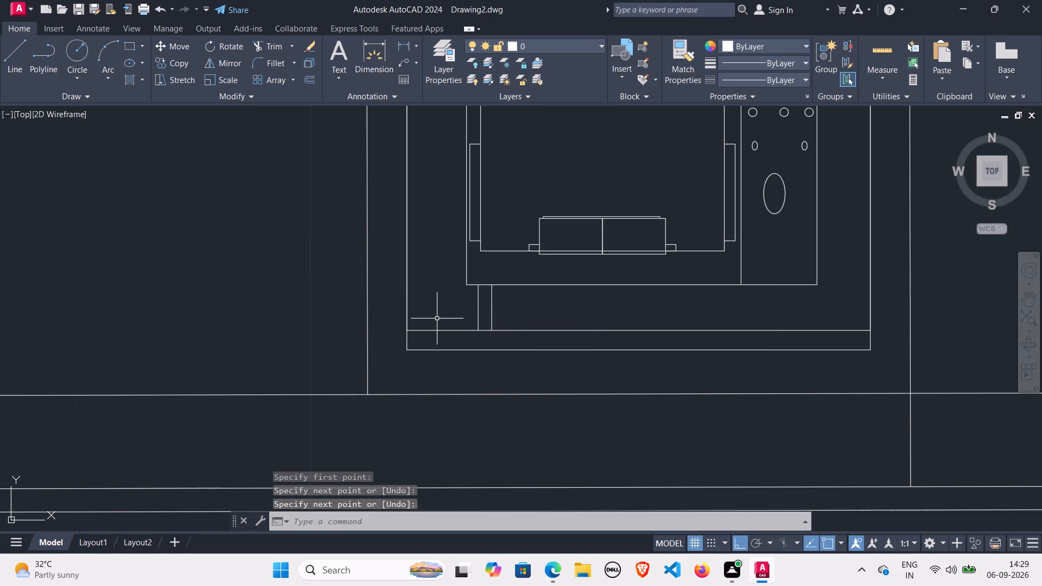
Draw a short horizontal line joining the midpoints of the two vertical leg lines.
key("l")
key("space")
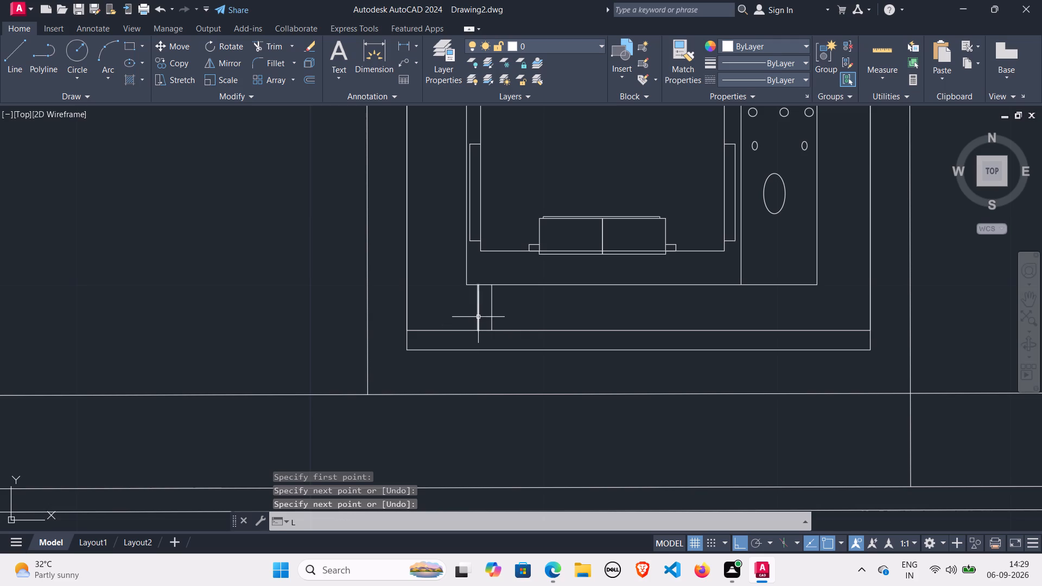
left_click(477, 309)
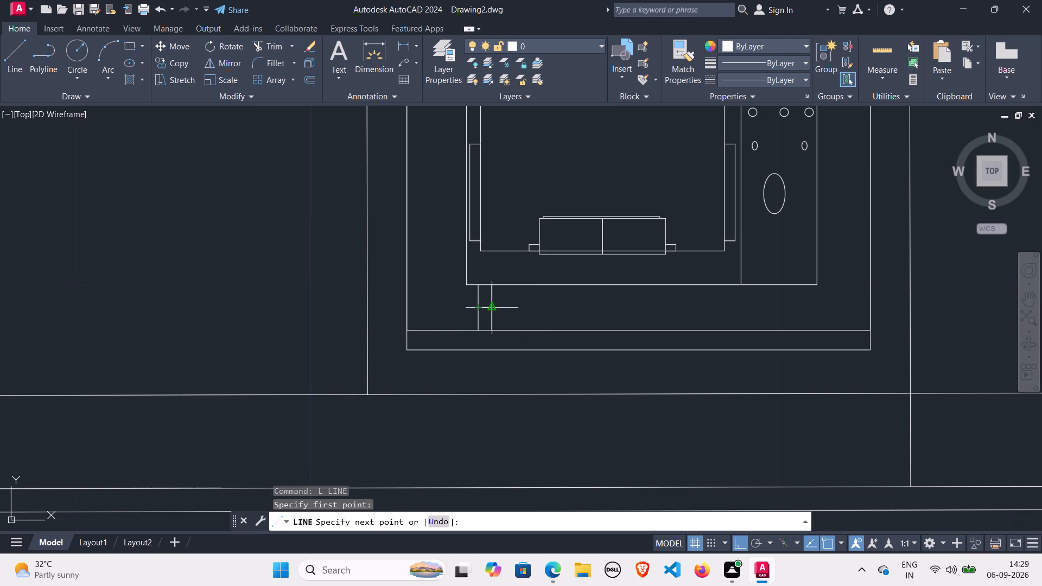
left_click(491, 308)
key("space")
Copy the three-line leg horizontally about 1'-1" to under the control strip, and place another copy between the two legs.
left_click(528, 305)
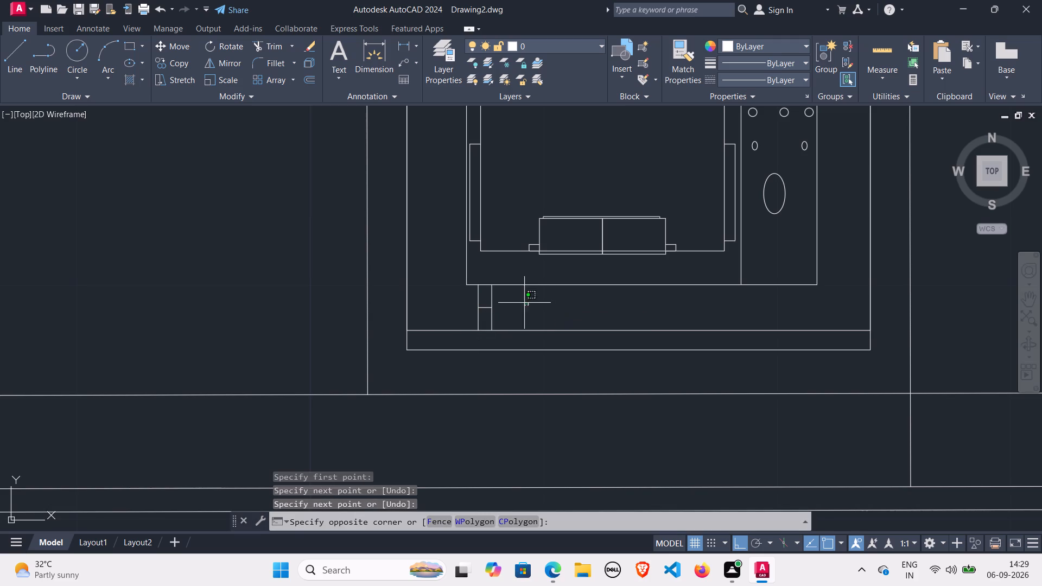
left_click(442, 317)
right_click(441, 317)
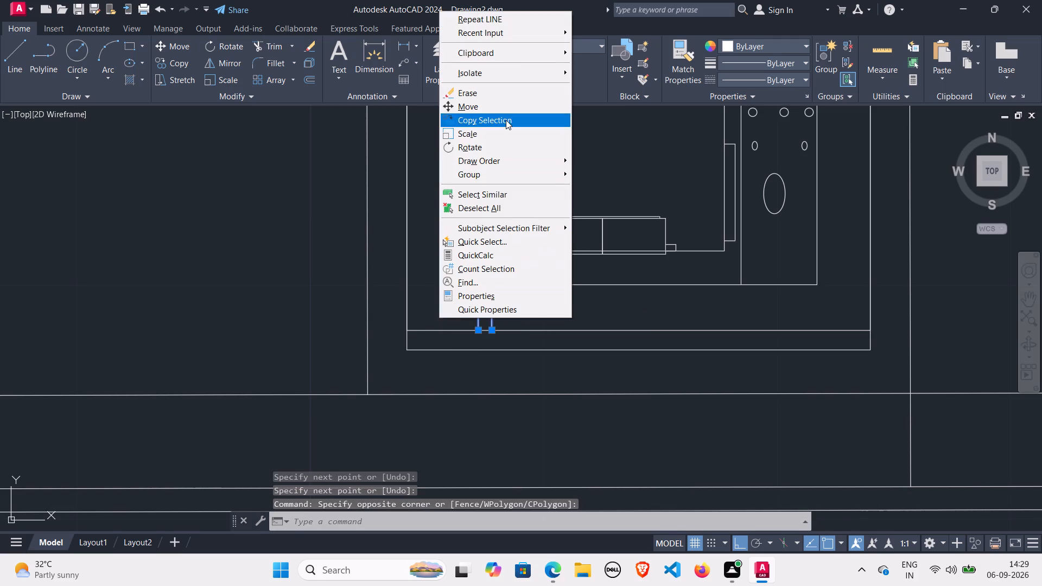
left_click(496, 122)
left_click(485, 307)
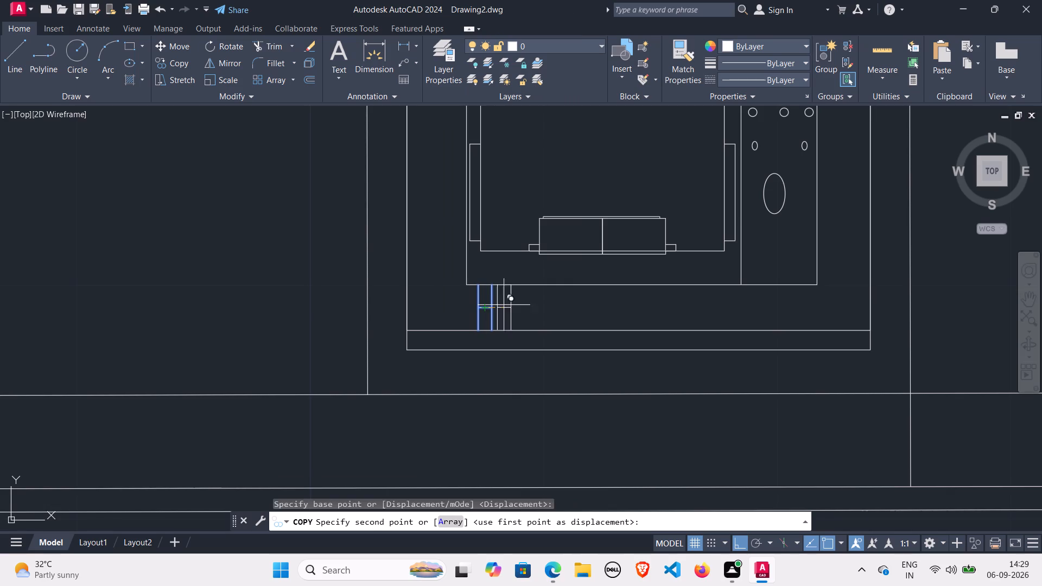
left_click(790, 303)
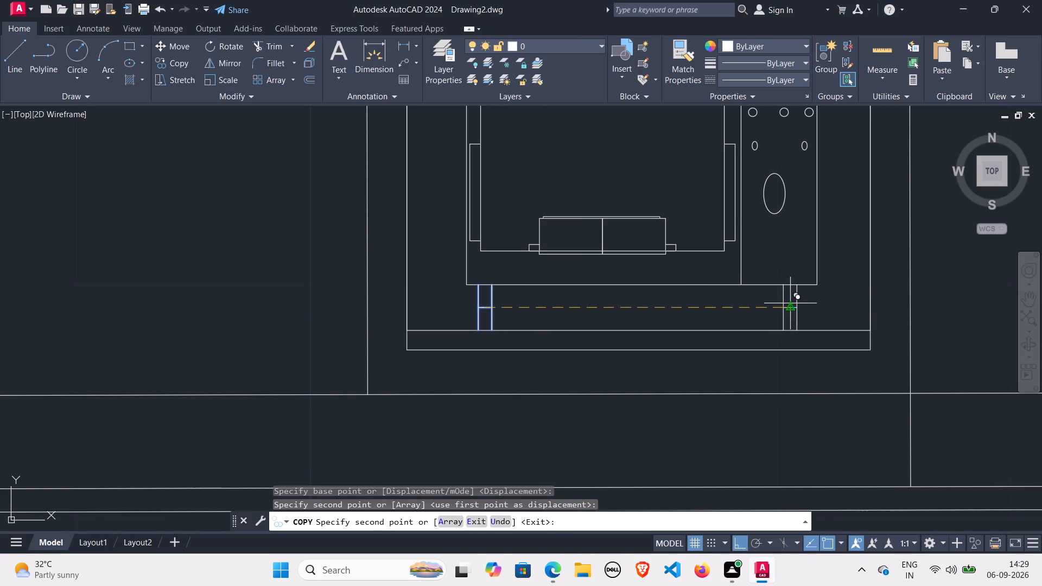
left_click(697, 311)
right_click(702, 311)
key("space")
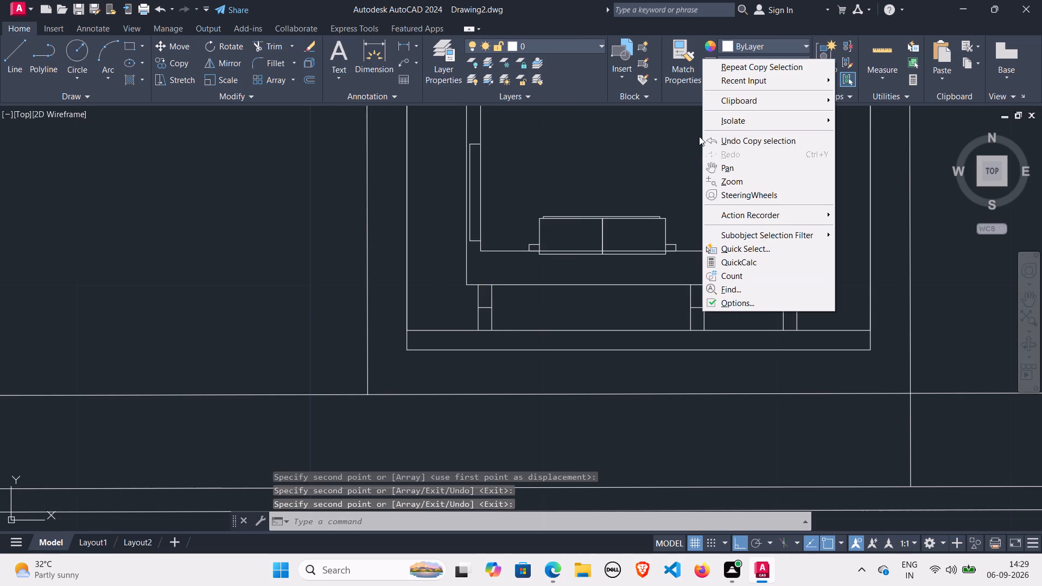
Erase the extra leg copy standing between the two outer legs of the lower appliance.
left_click(682, 305)
left_click(715, 303)
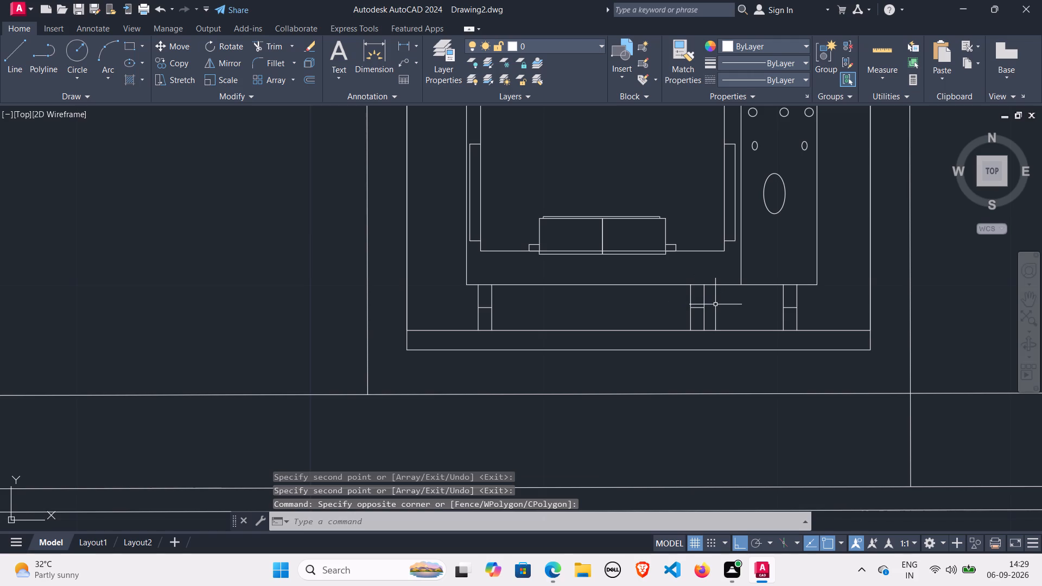
right_click(709, 309)
left_click(723, 304)
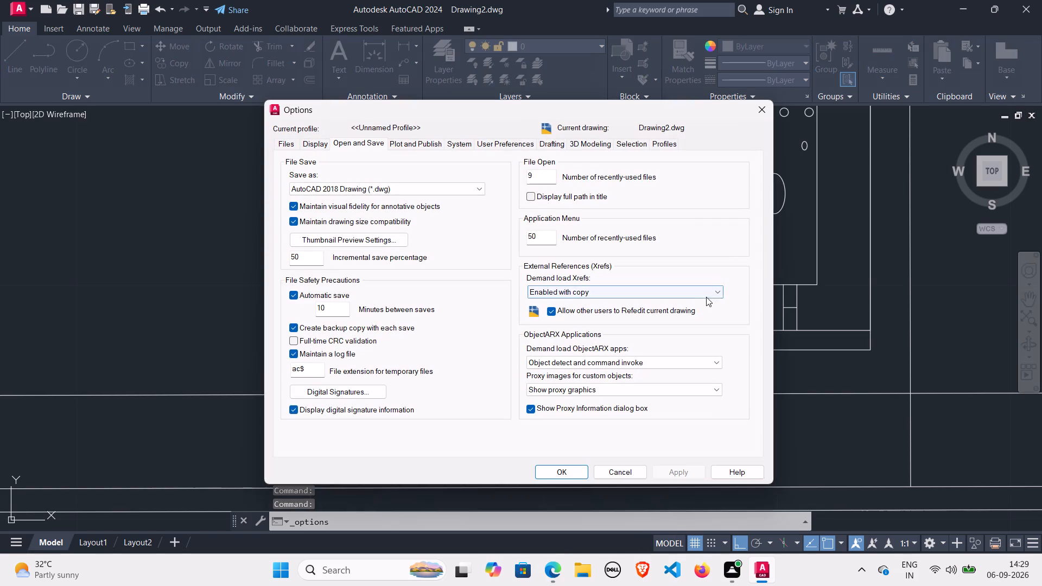
left_click(614, 473)
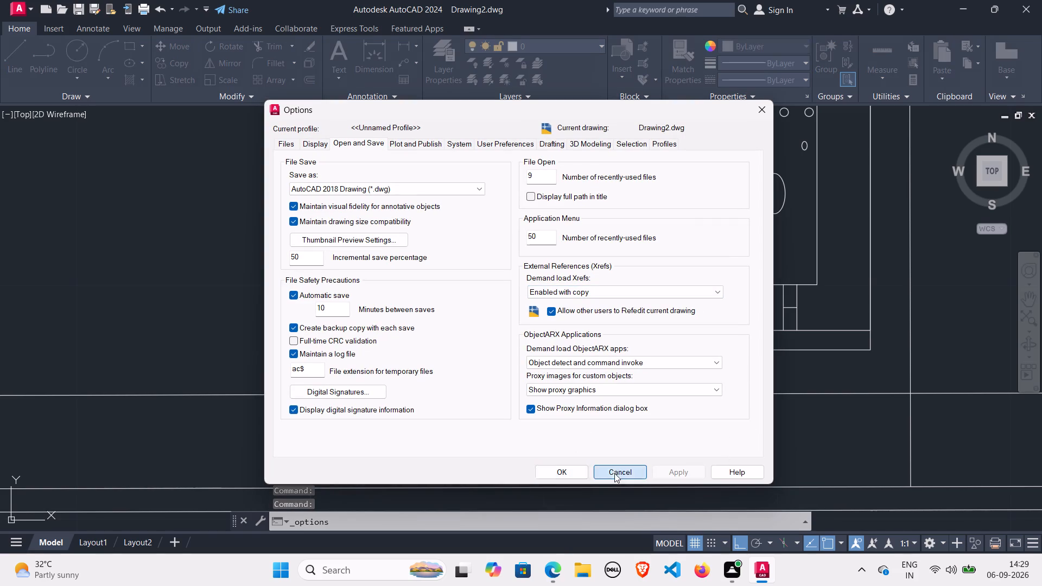
left_click(720, 294)
left_click(677, 315)
right_click(678, 315)
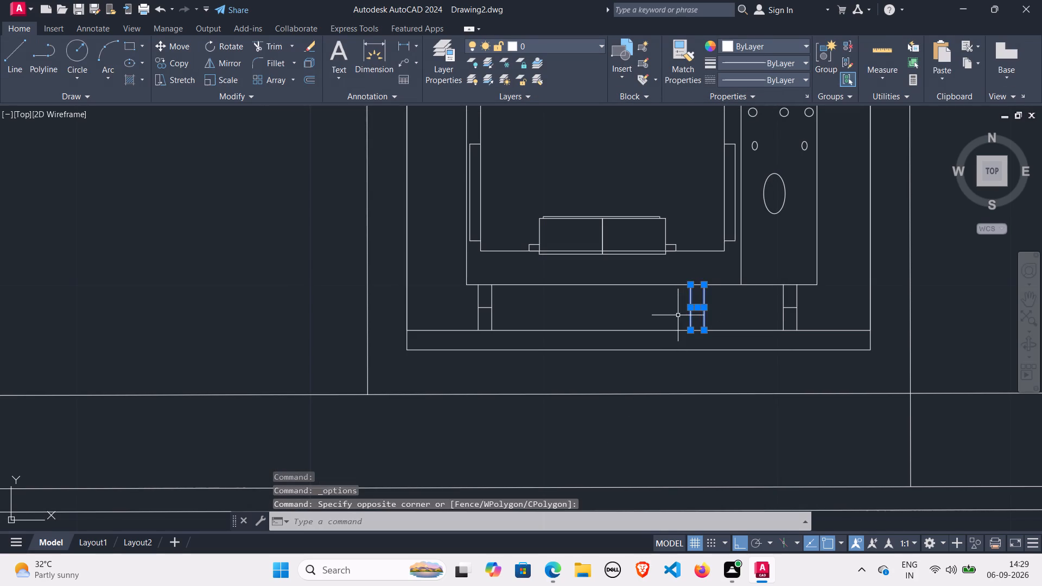
left_click(707, 88)
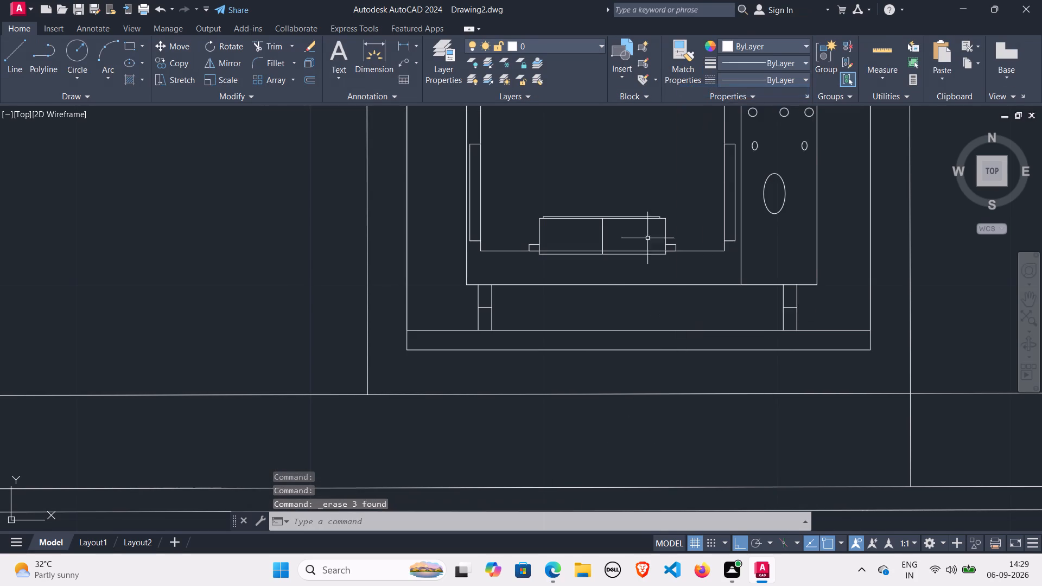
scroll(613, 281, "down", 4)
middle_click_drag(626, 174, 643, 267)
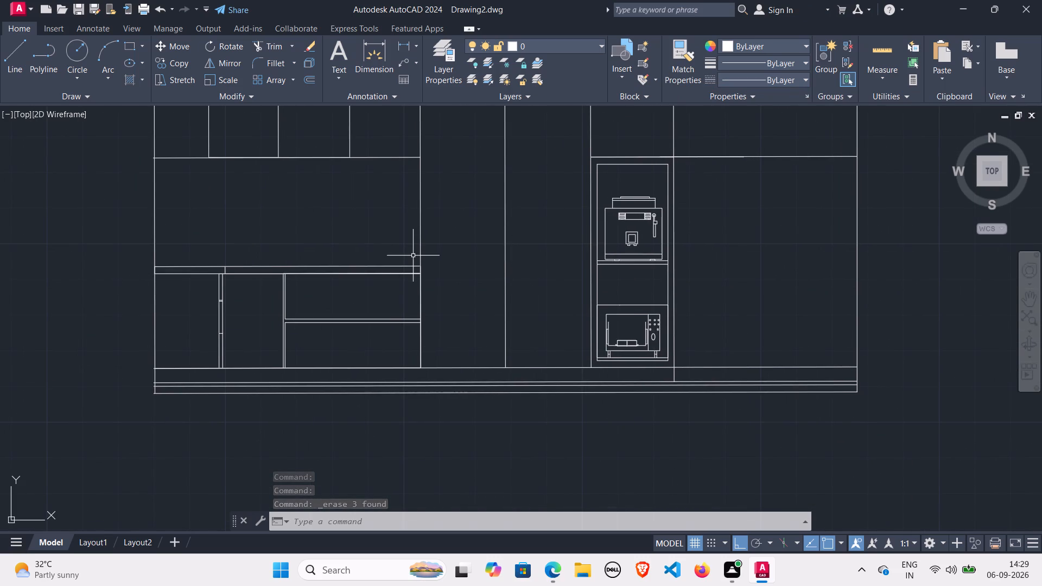
Draw a tall rectangle slightly inset within the bay beside the lower-left counter, from below the upper units down to just above the base line.
middle_click_drag(478, 249, 497, 378)
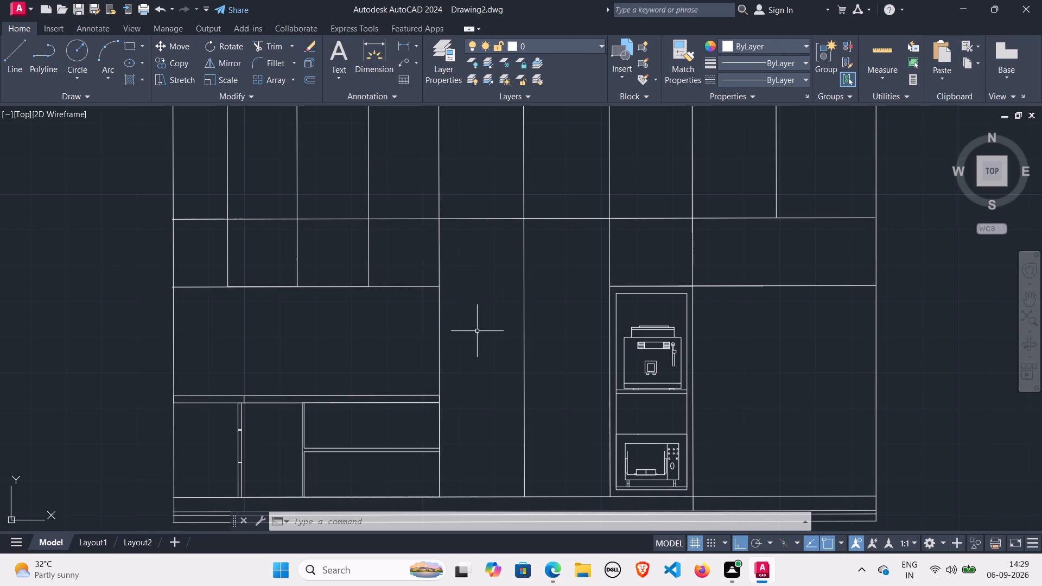
key("r")
key("e")
key("c")
key("Return")
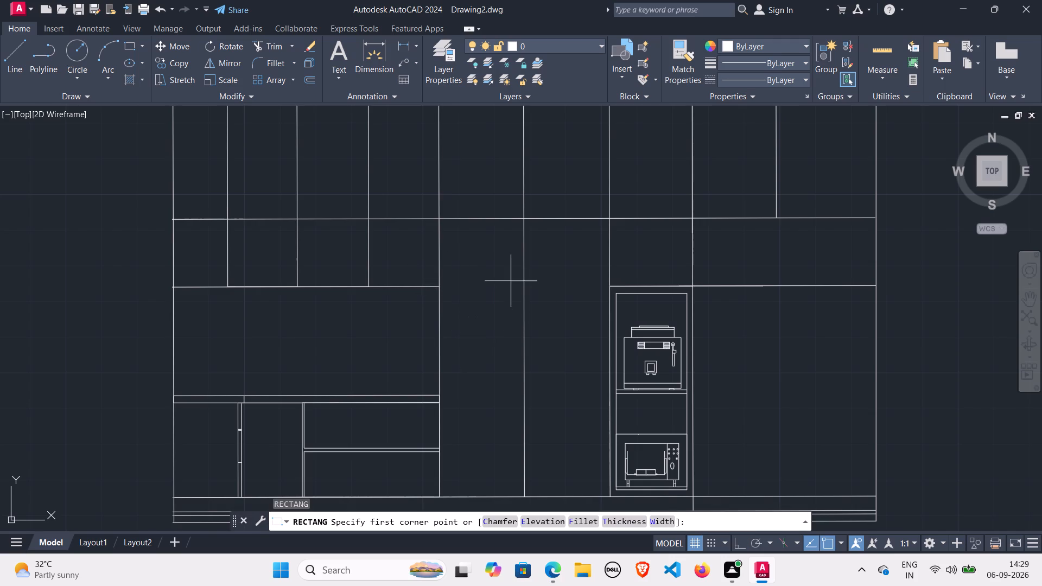
scroll(447, 233, "up", 2)
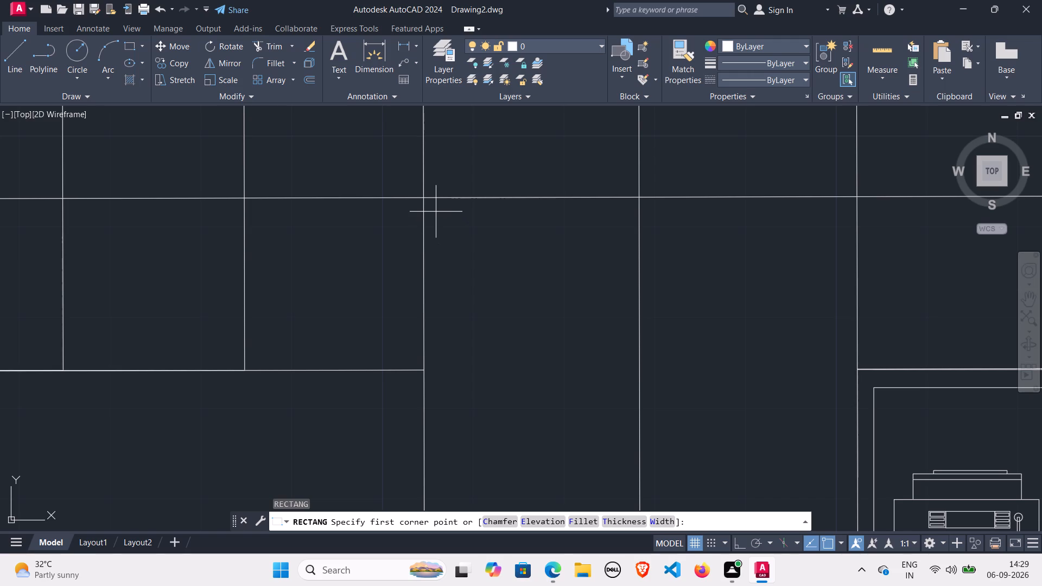
left_click(435, 207)
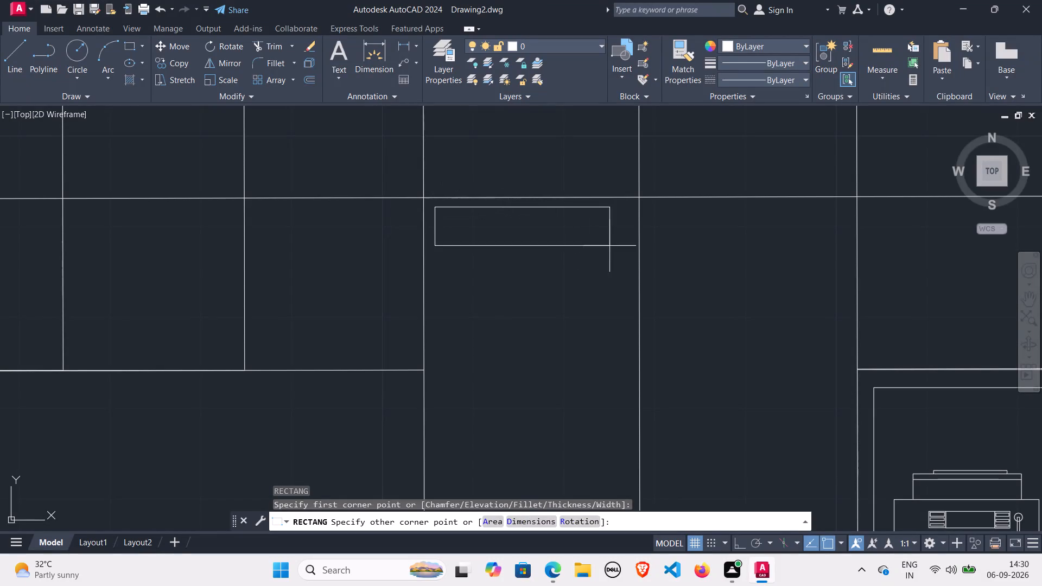
scroll(630, 308, "down", 2)
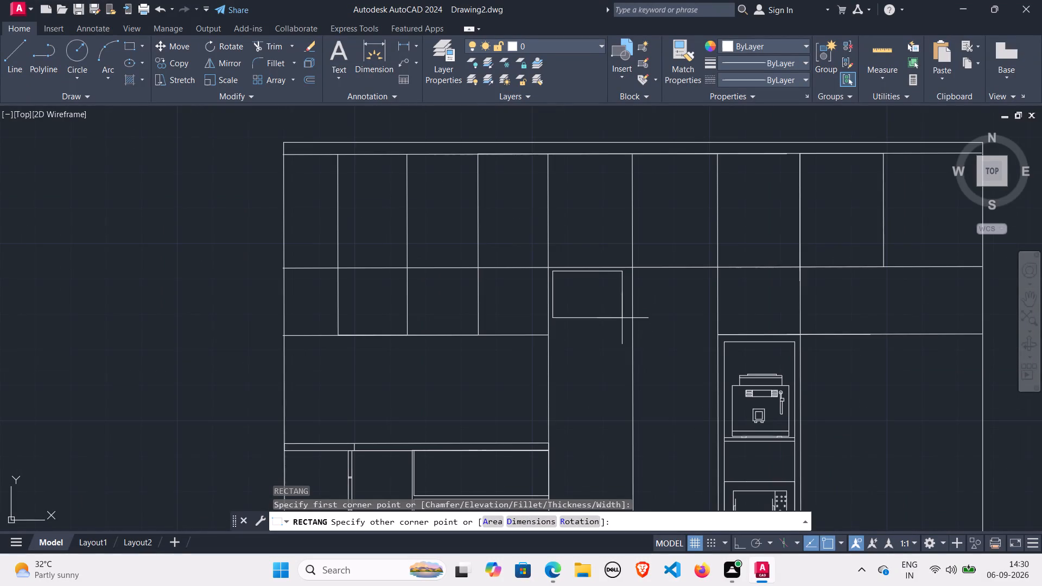
middle_click_drag(621, 386, 615, 245)
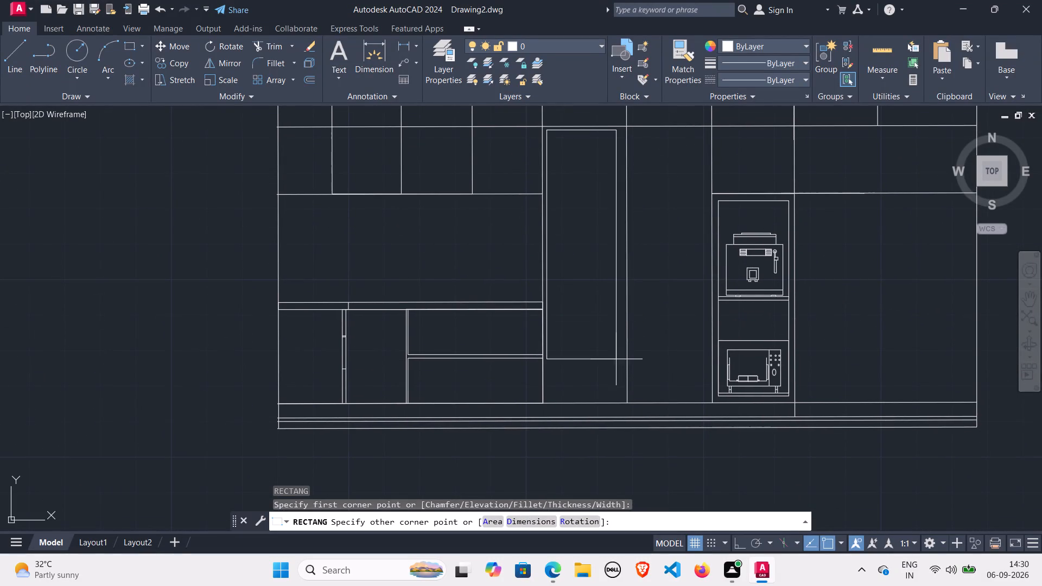
scroll(621, 397, "up", 1)
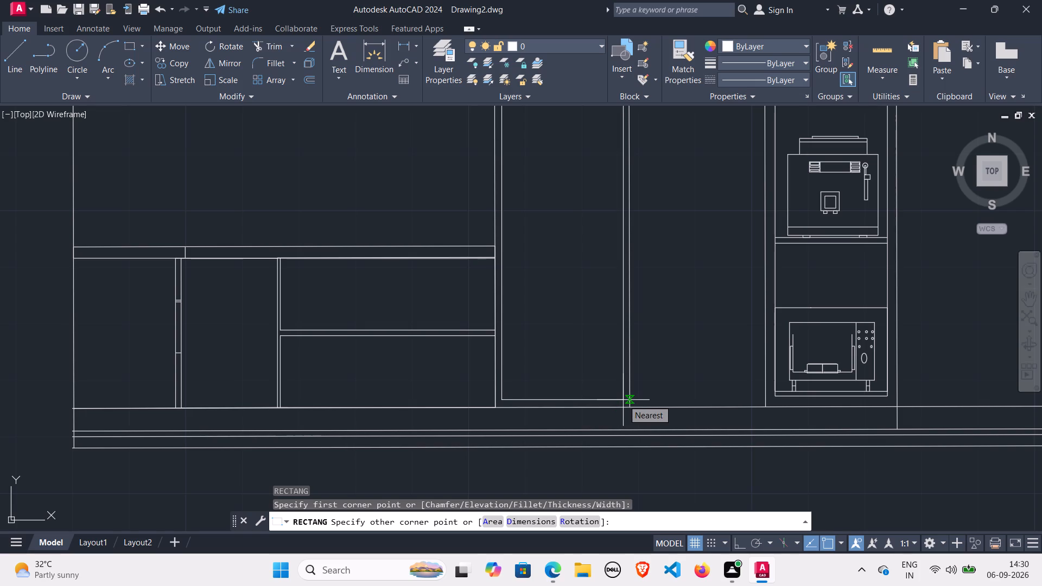
scroll(623, 400, "up", 2)
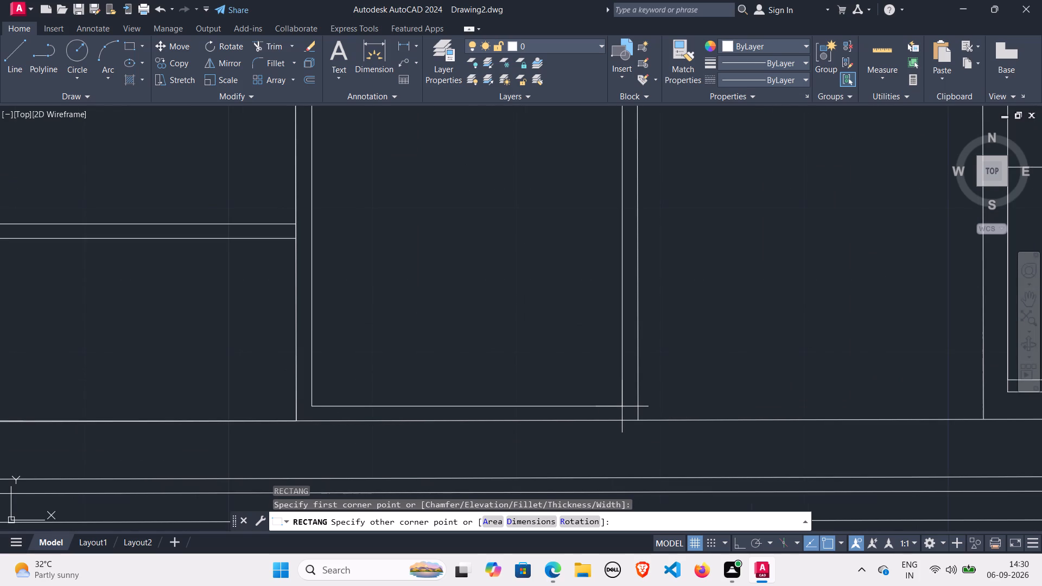
left_click(623, 406)
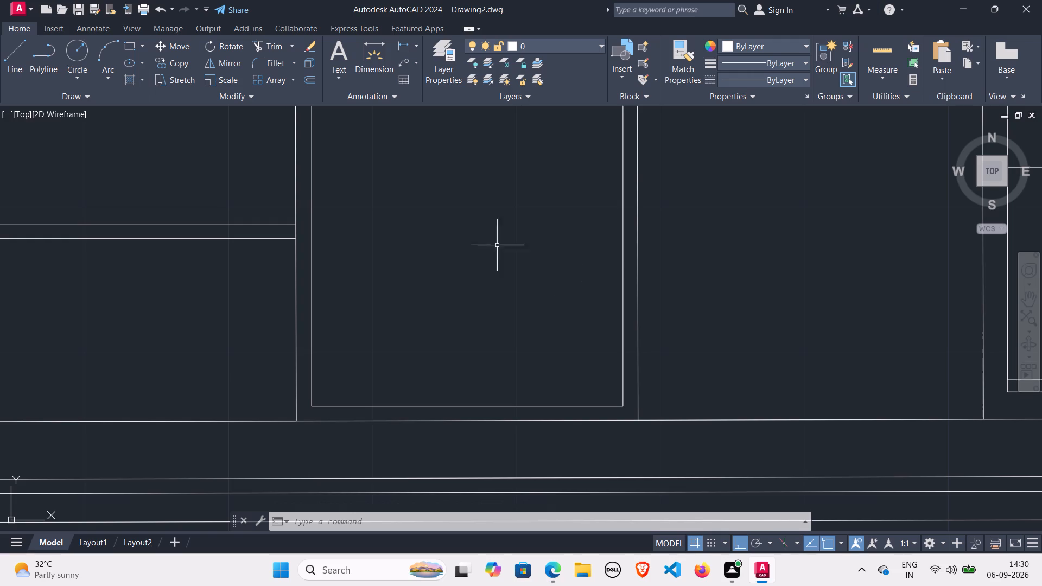
Draw a horizontal line across the new tall rectangle, just below its top edge.
scroll(456, 236, "down", 2)
middle_click_drag(447, 211, 471, 351)
middle_click_drag(479, 288, 486, 328)
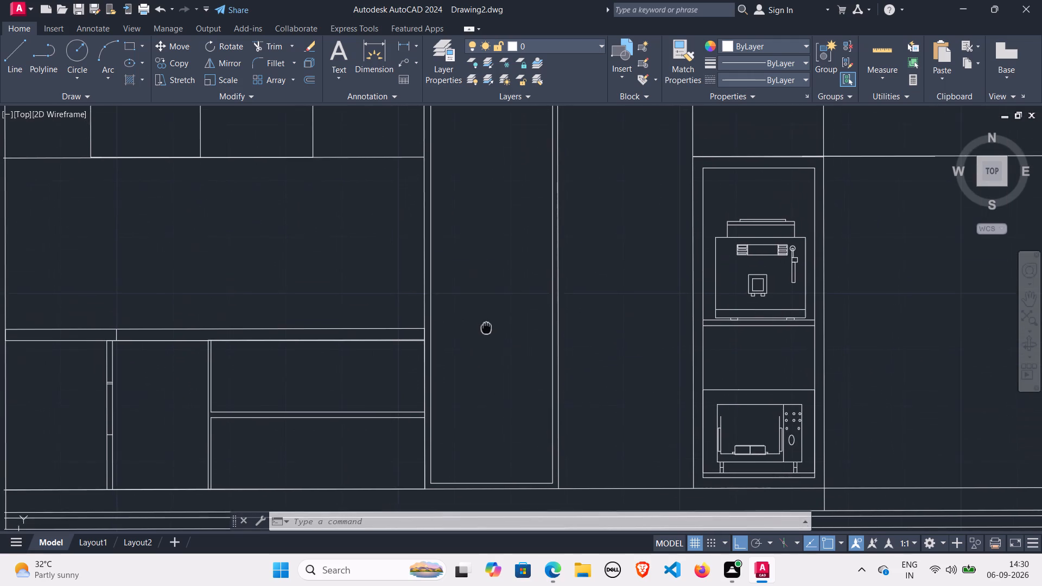
middle_click_drag(486, 328, 486, 336)
scroll(475, 261, "down", 1)
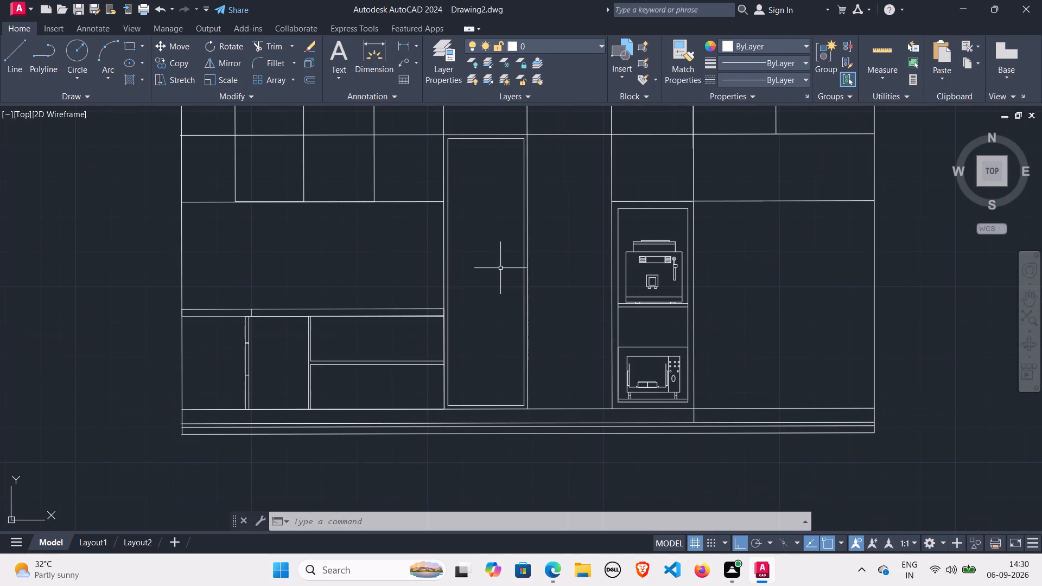
key("l")
key("Return")
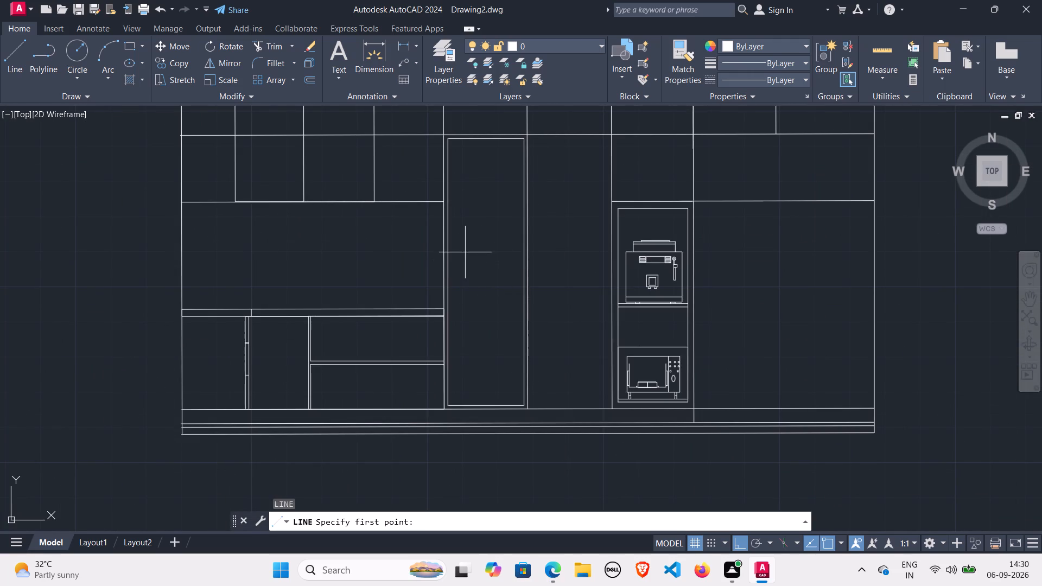
scroll(451, 151, "up", 3)
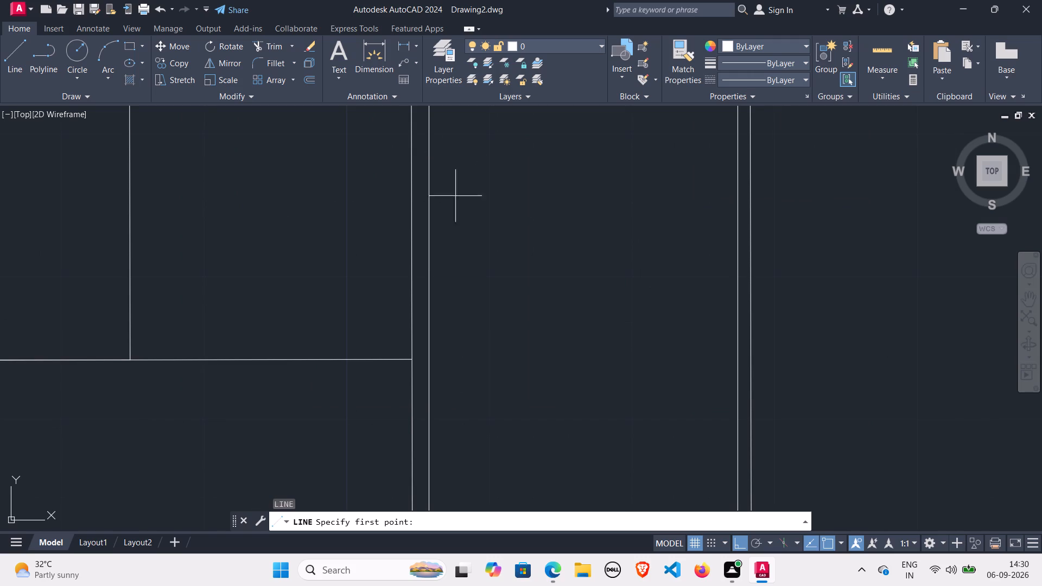
middle_click_drag(458, 205, 484, 297)
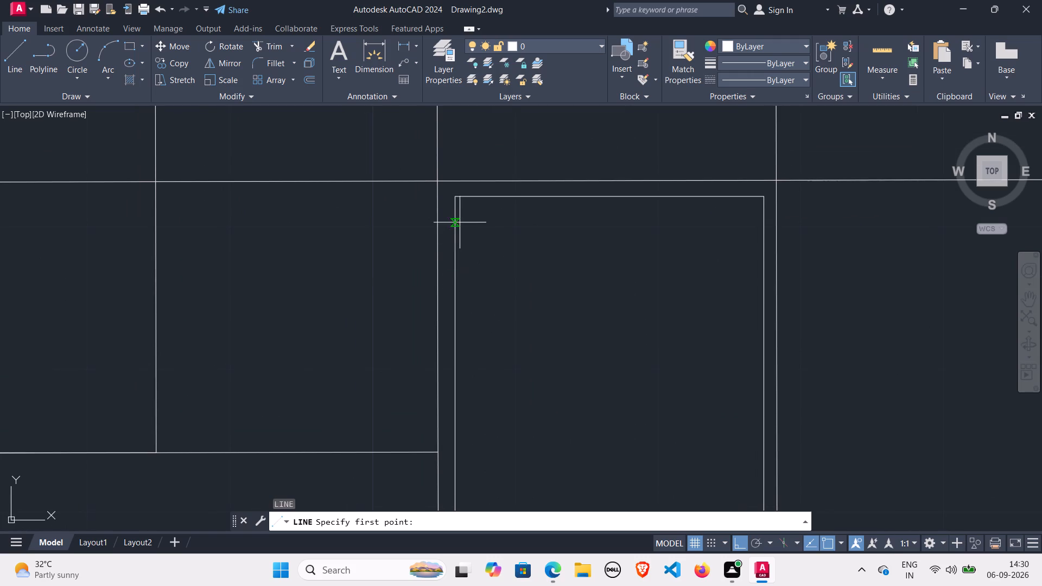
left_click_drag(454, 214, 462, 214)
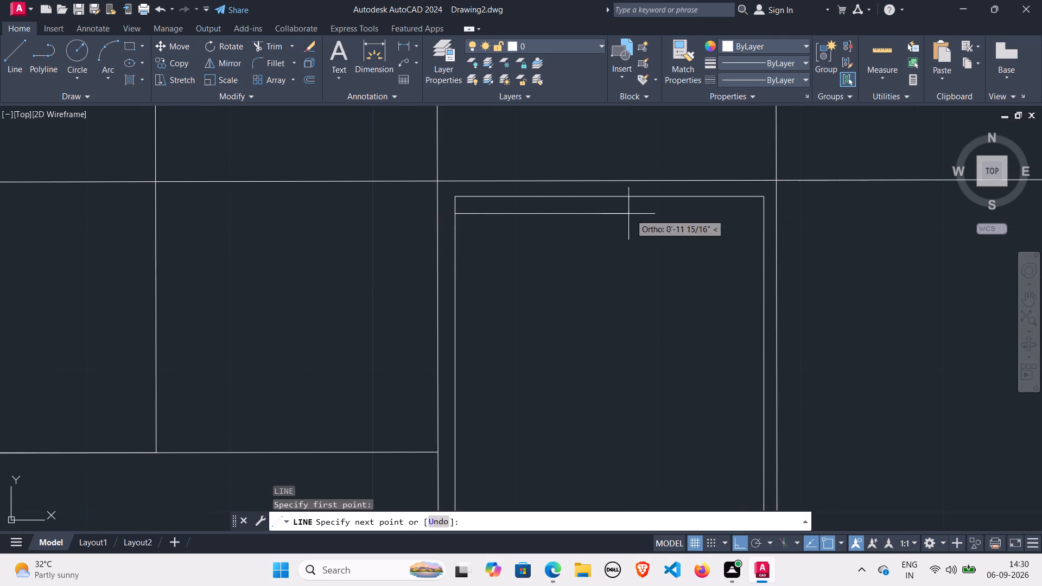
left_click(763, 215)
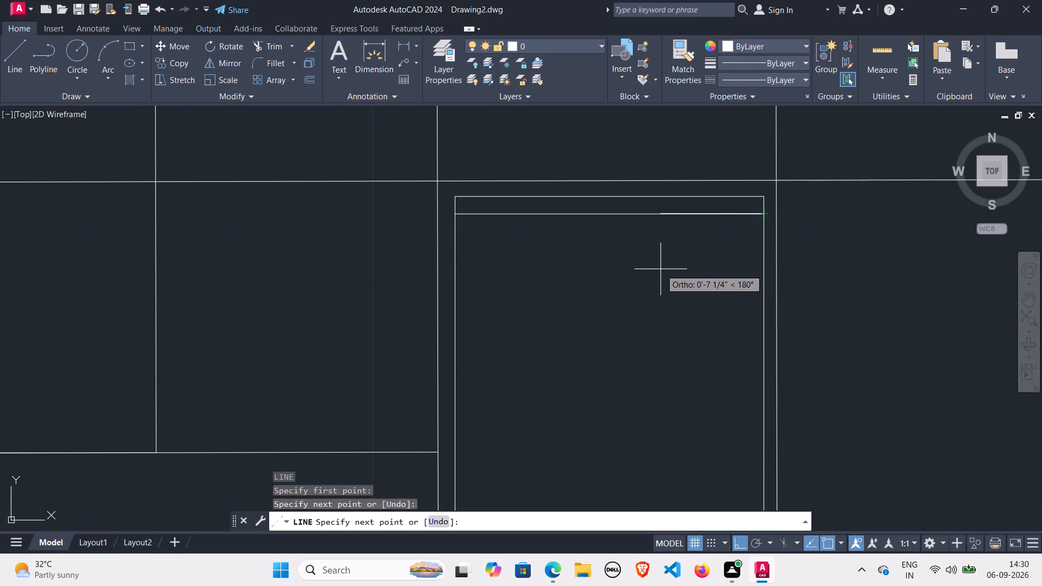
key("space")
Draw three closely spaced horizontal shelf lines across the tall rectangle, slightly above the level of the left upper units' bottom edge.
key("space")
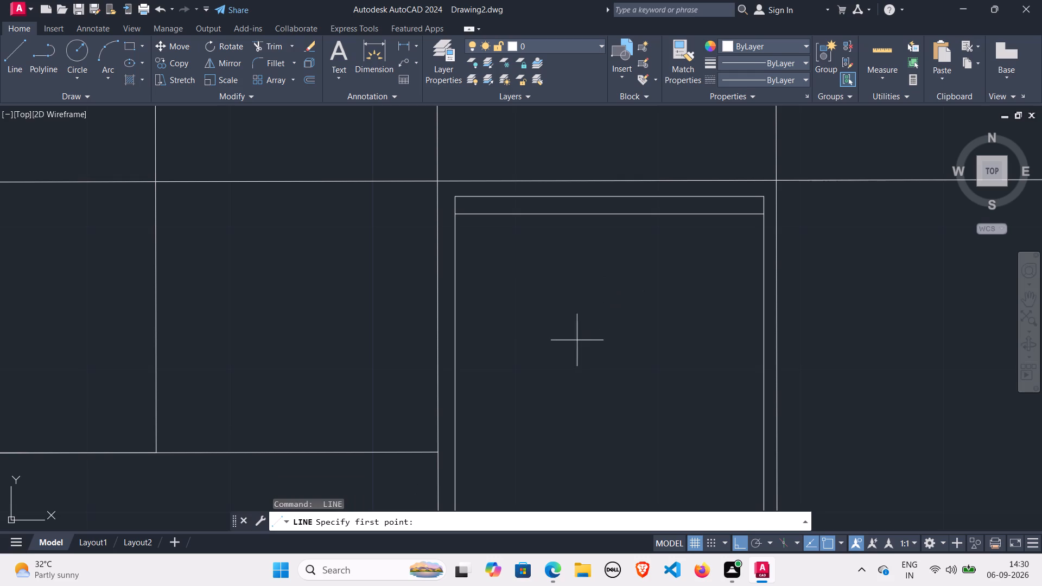
left_click_drag(454, 414, 461, 413)
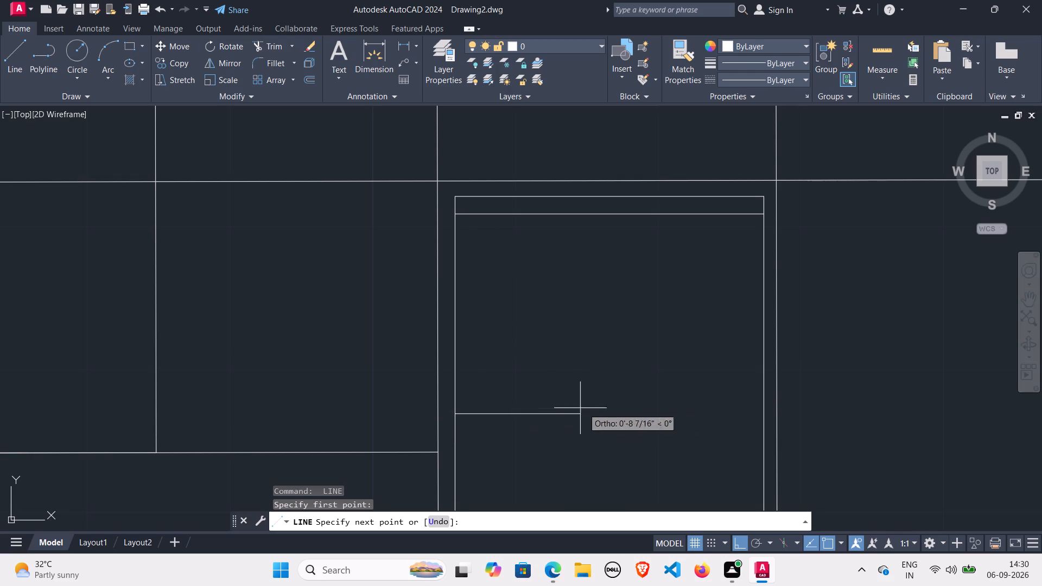
left_click(766, 415)
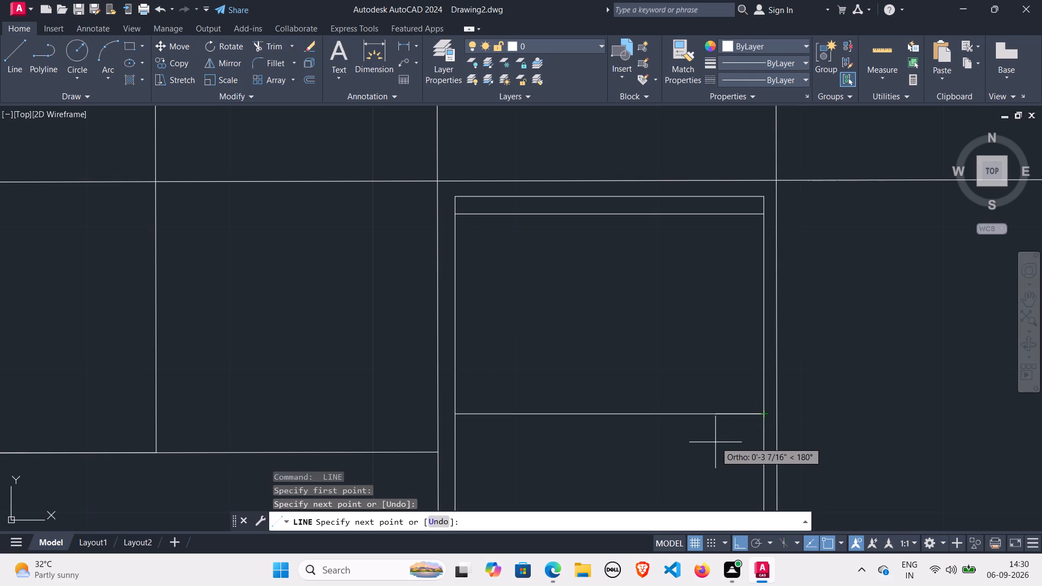
key("space")
middle_click_drag(574, 429, 549, 330)
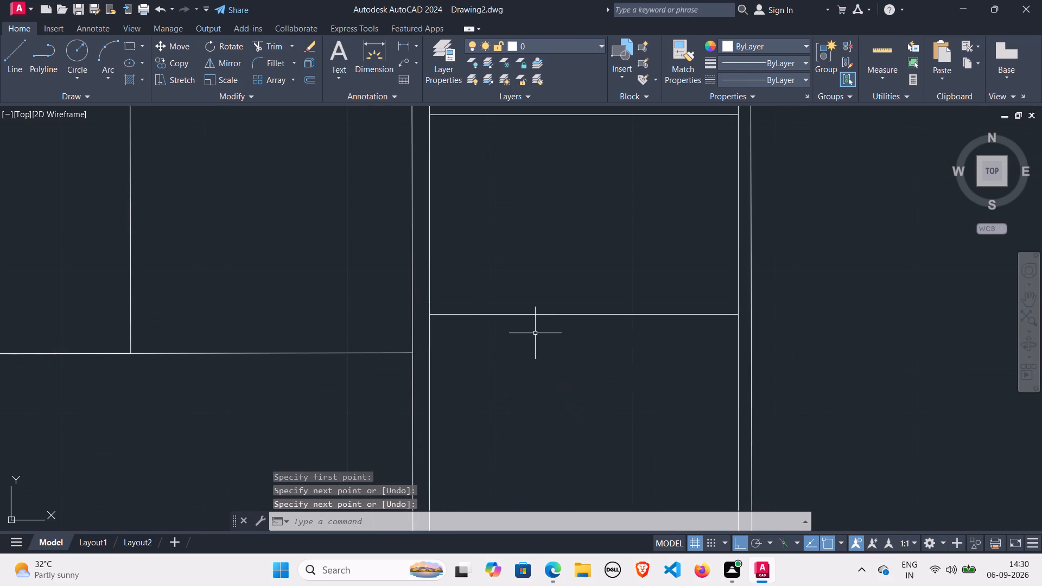
key("l")
key("Return")
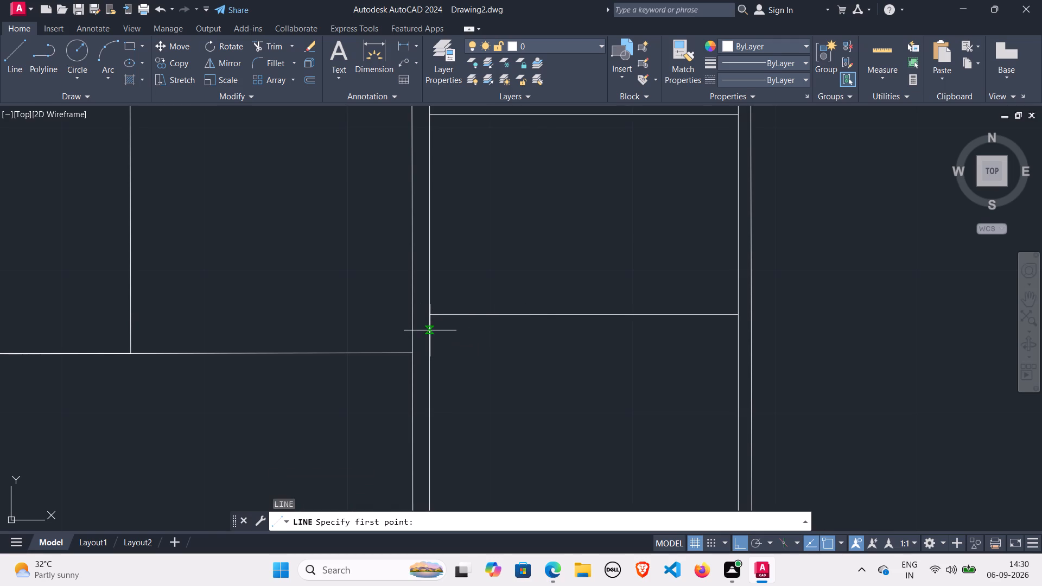
left_click(430, 330)
left_click(736, 330)
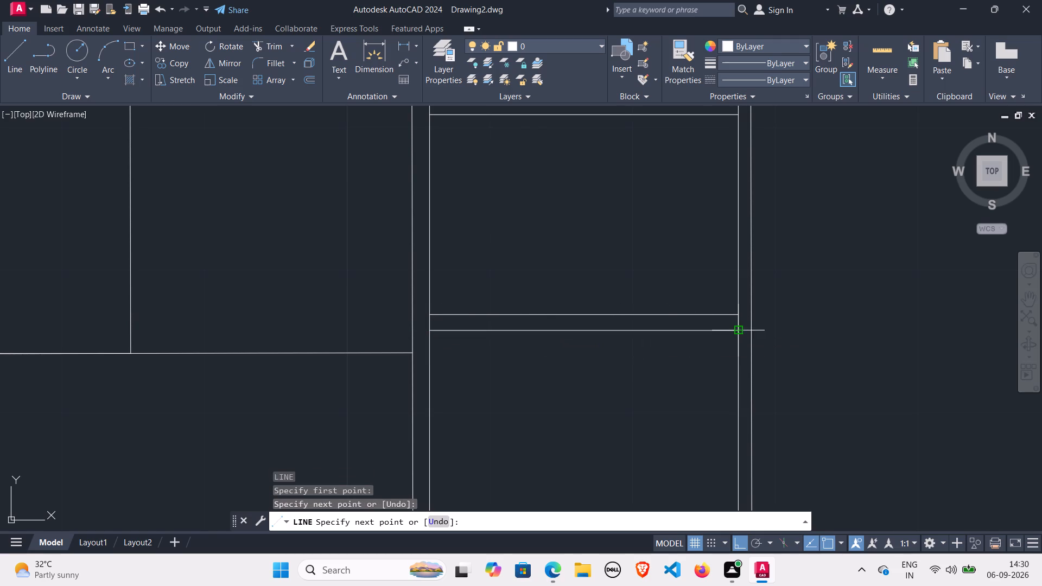
key("space")
key("space")
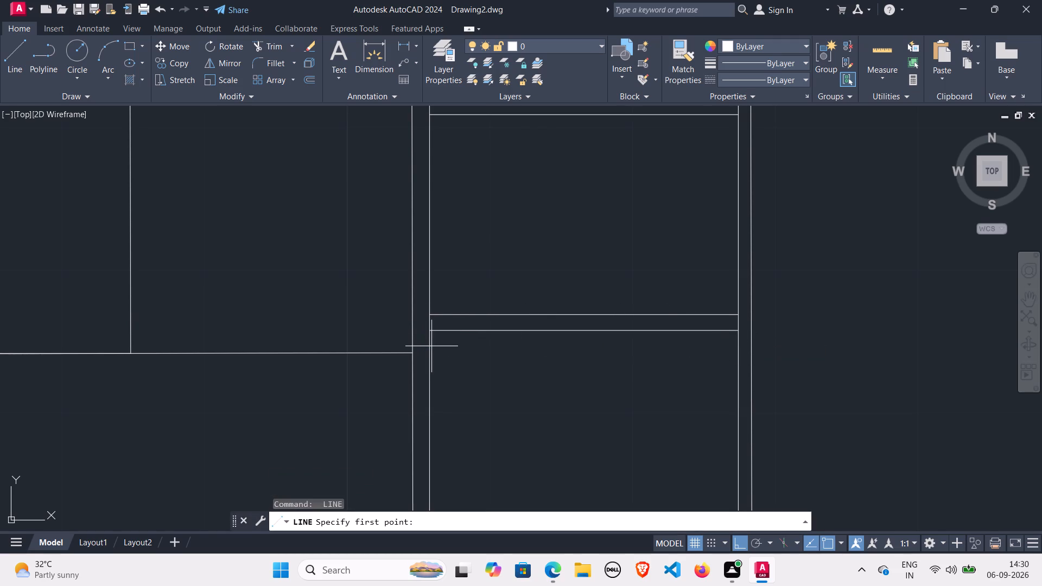
left_click(429, 346)
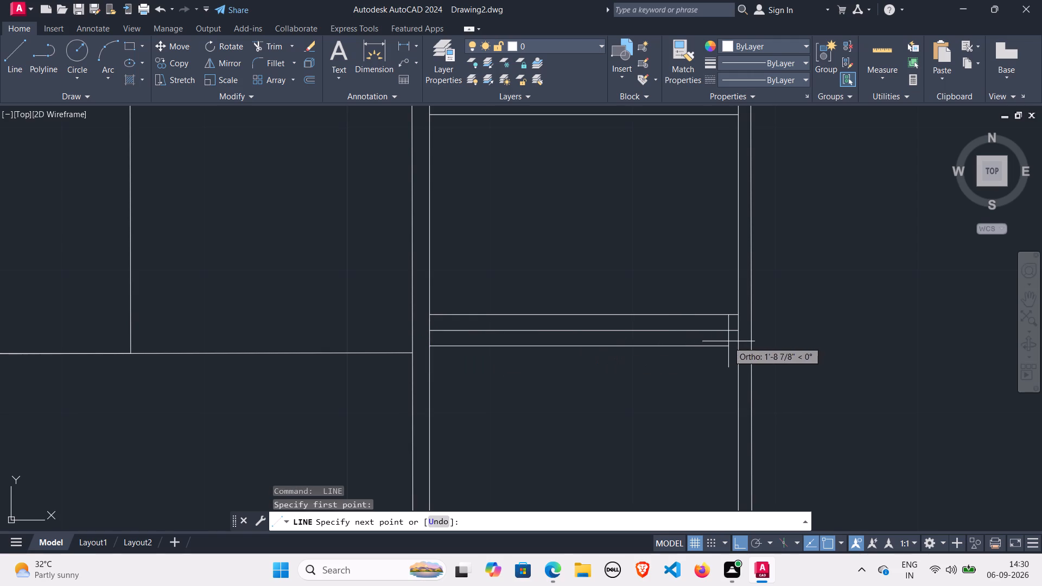
left_click(738, 340)
middle_click_drag(594, 391, 564, 300)
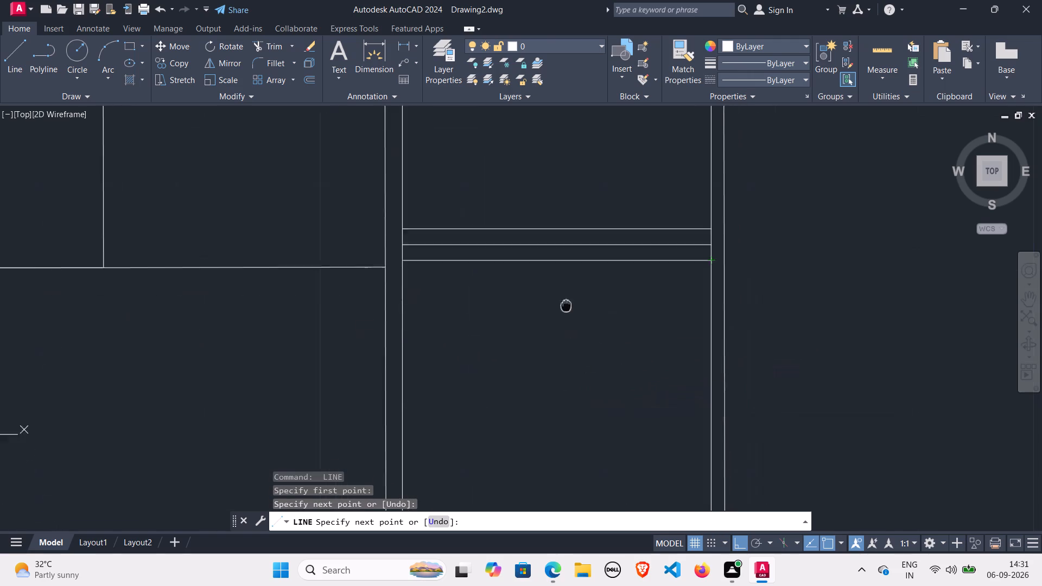
middle_click_drag(564, 300, 554, 279)
scroll(554, 315, "down", 1)
key("space")
Draw a second set of three closely spaced horizontal shelf lines across the tall rectangle, midway between the first set and the counter top level.
middle_click_drag(529, 329, 525, 264)
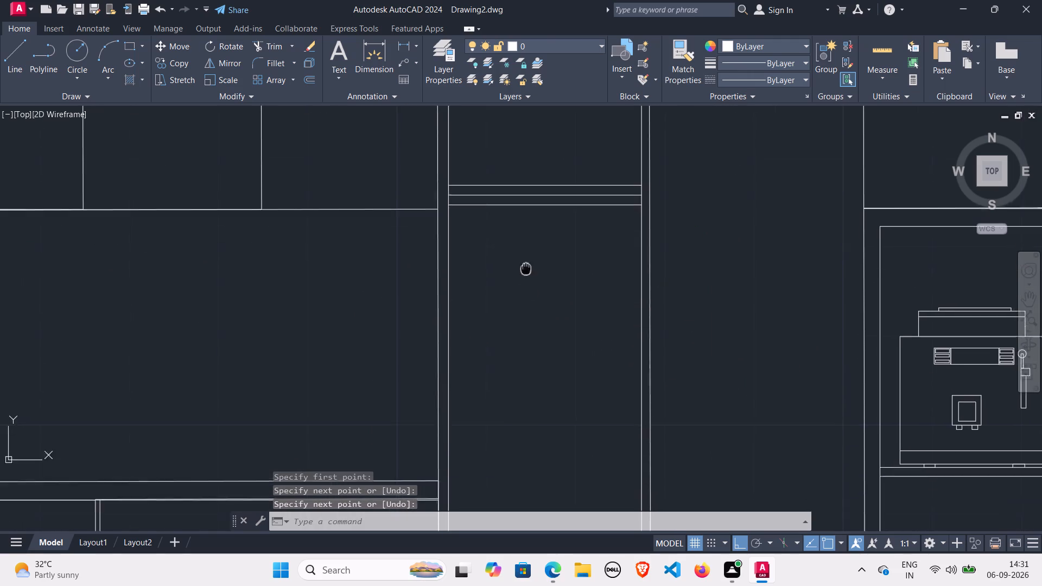
middle_click_drag(525, 264, 521, 245)
key("space")
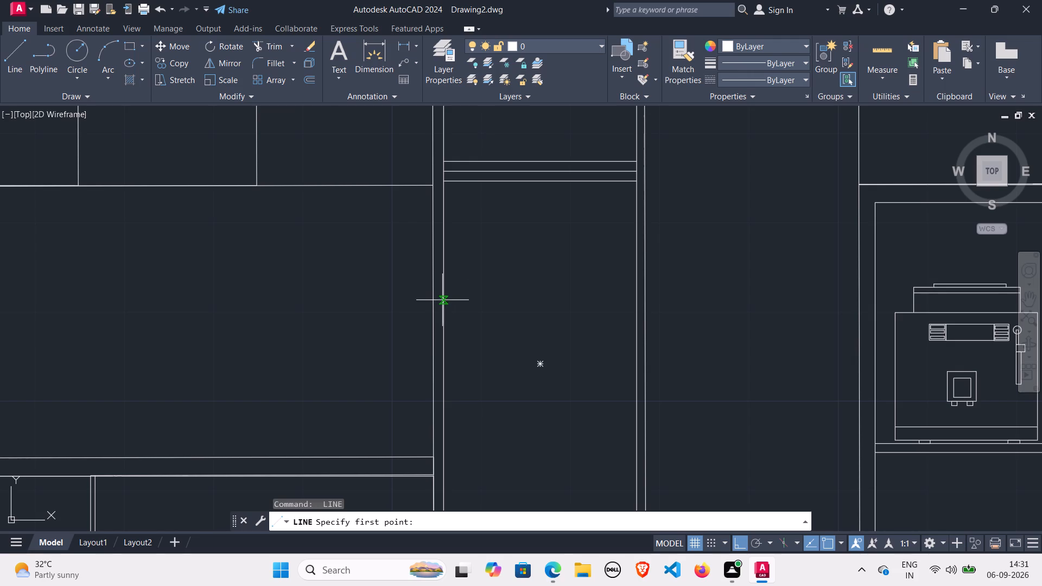
scroll(449, 300, "down", 2)
scroll(449, 300, "up", 1)
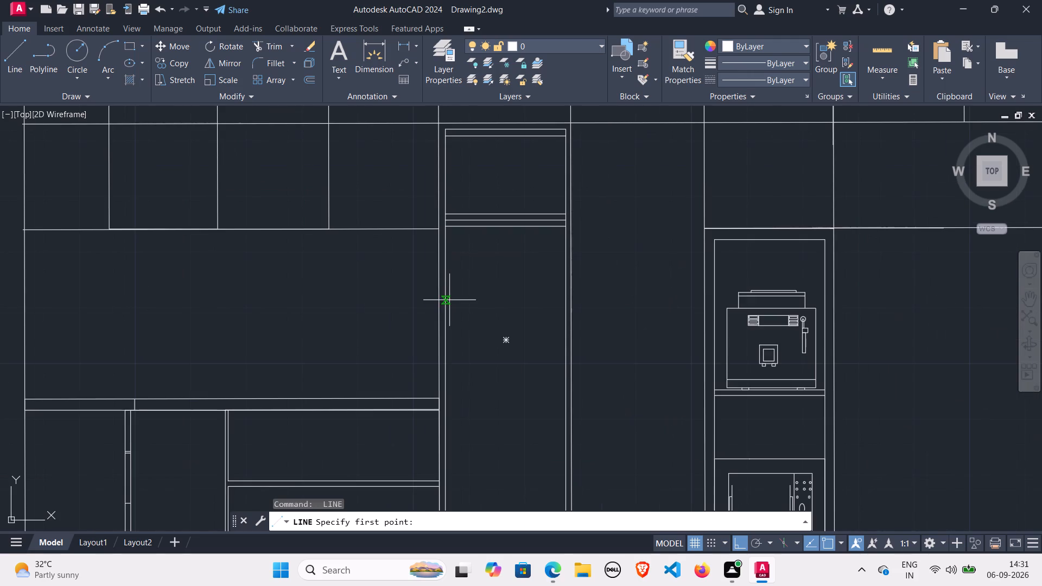
scroll(449, 300, "up", 1)
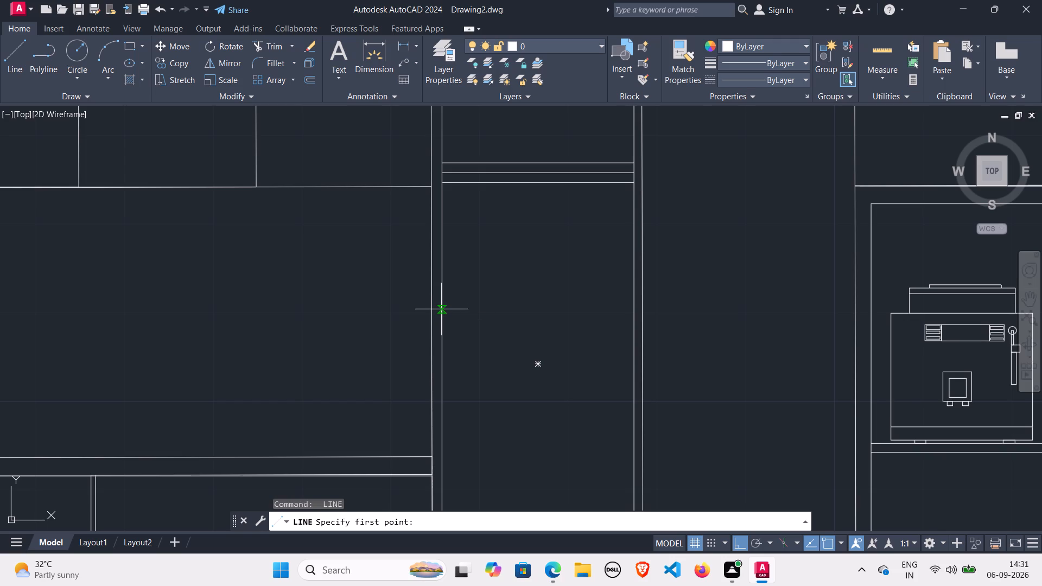
left_click(441, 307)
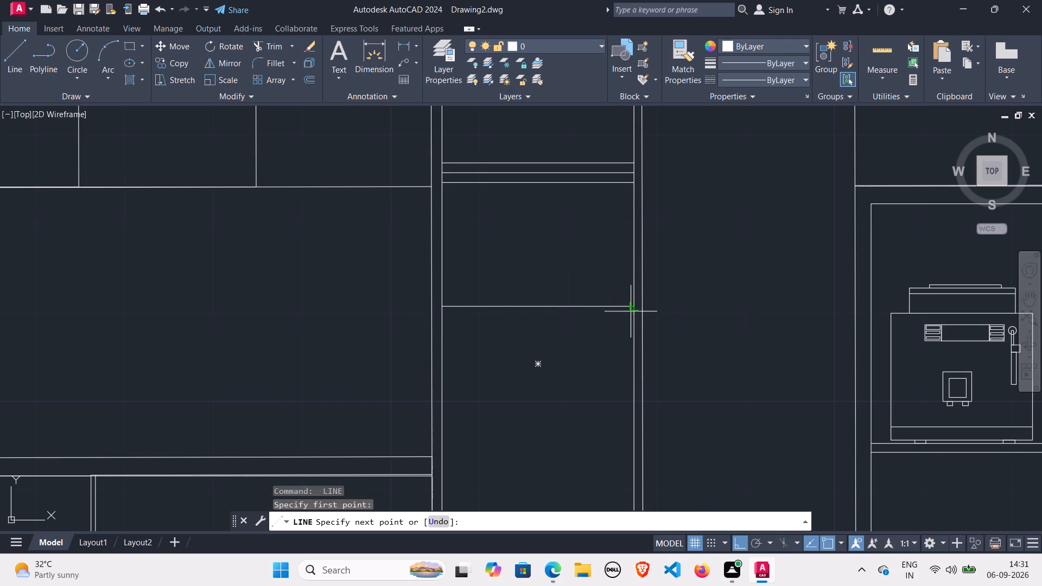
left_click(634, 309)
key("space")
key("space")
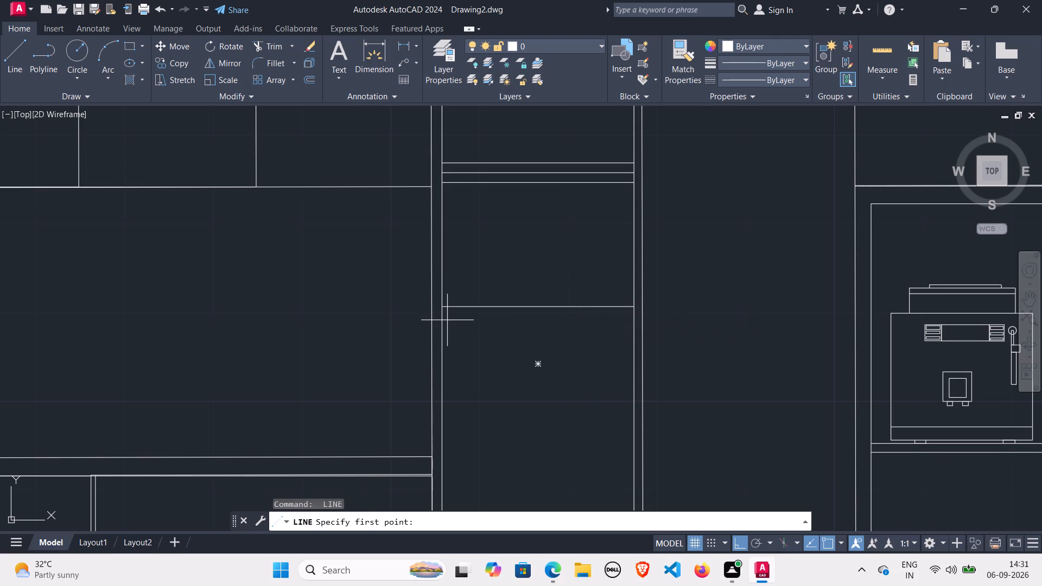
left_click(440, 319)
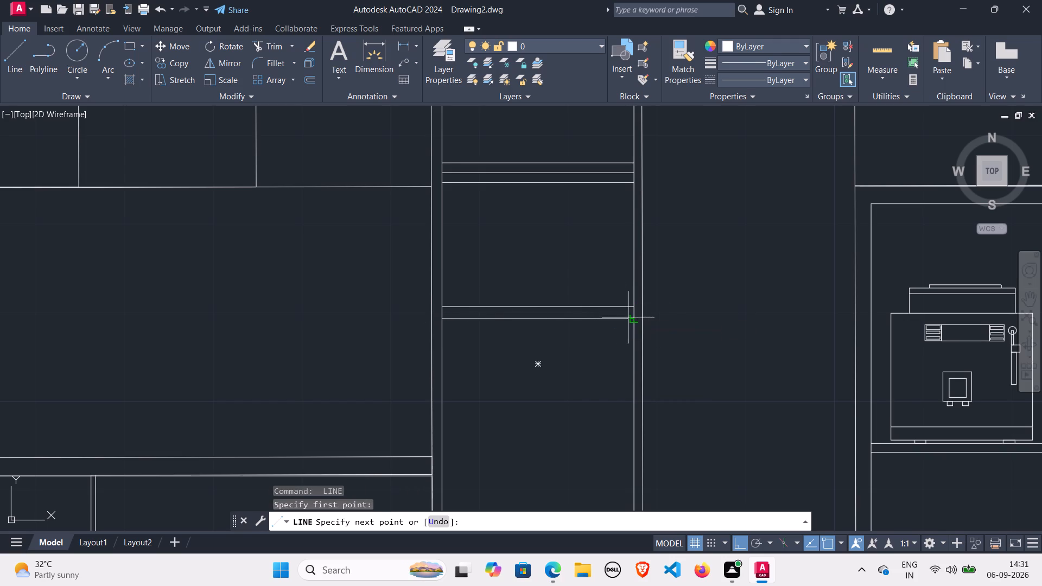
left_click(633, 317)
key("space")
key("space")
left_click(440, 334)
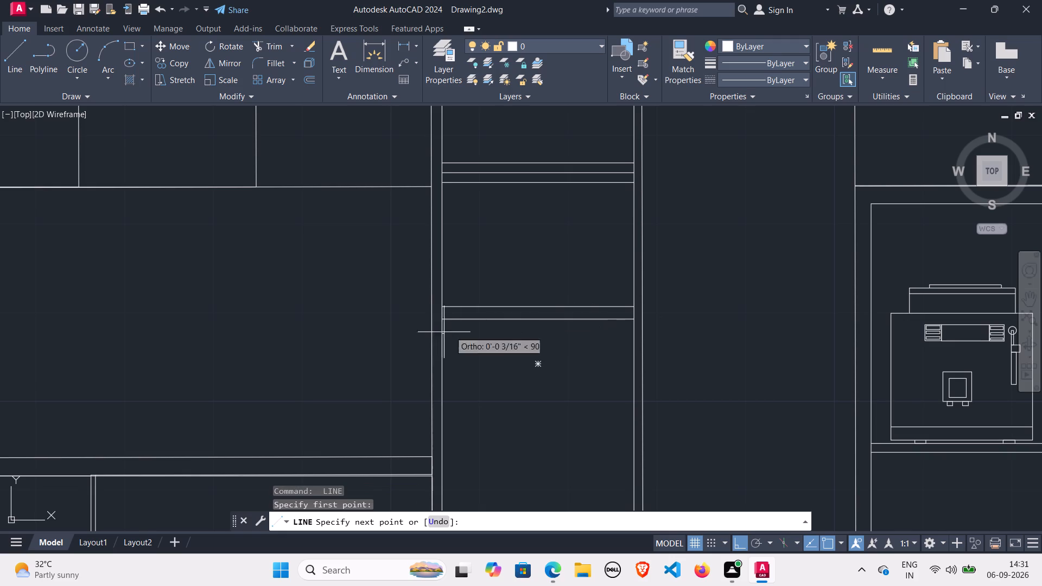
left_click(631, 333)
scroll(509, 332, "down", 2)
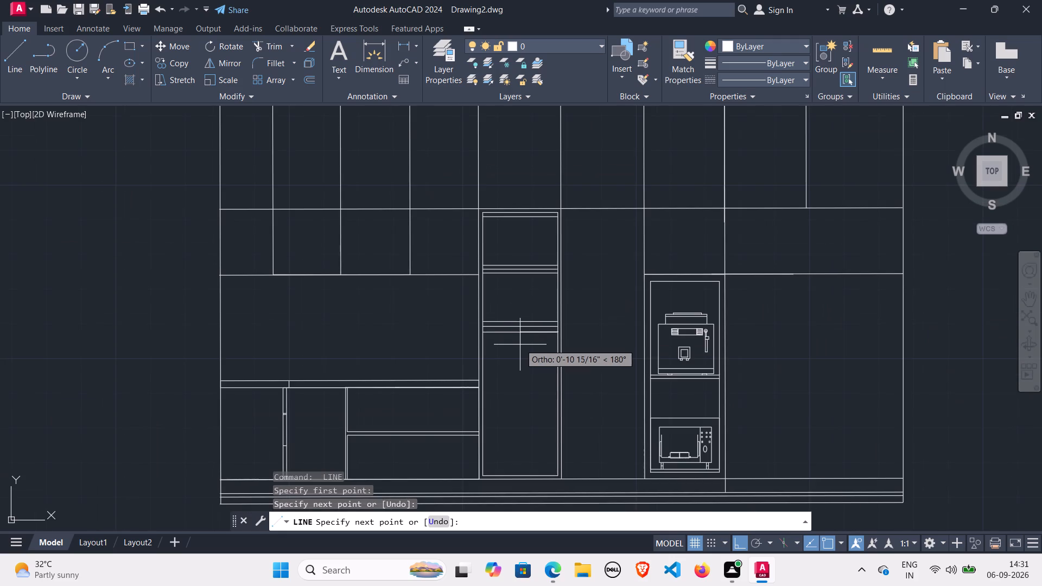
Finish the line command and erase the second set of three shelf lines from the tall rectangle beside the lower-left counter.
scroll(520, 345, "up", 1)
scroll(463, 361, "down", 1)
key("space")
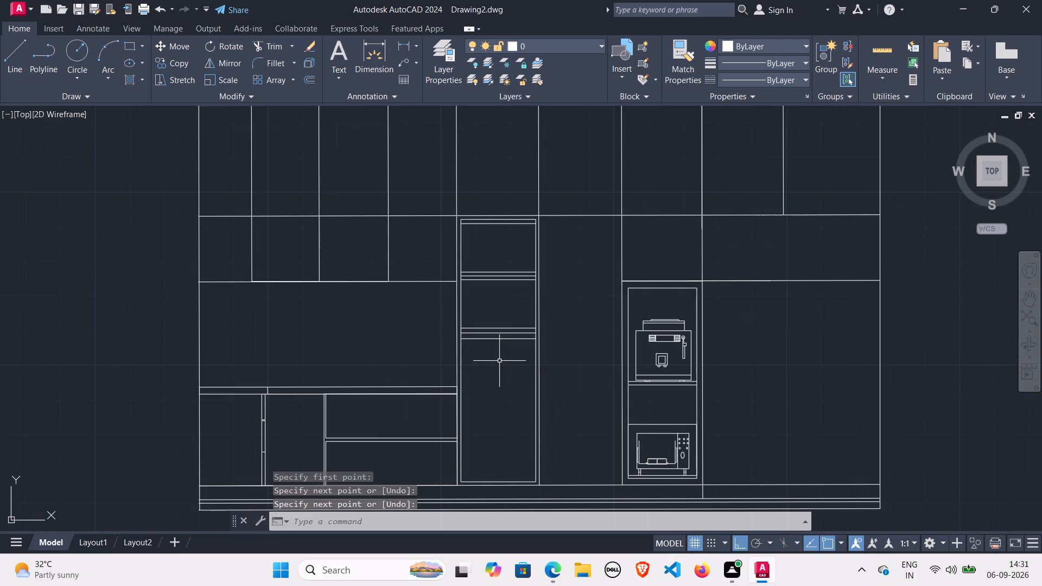
middle_click_drag(499, 361, 495, 311)
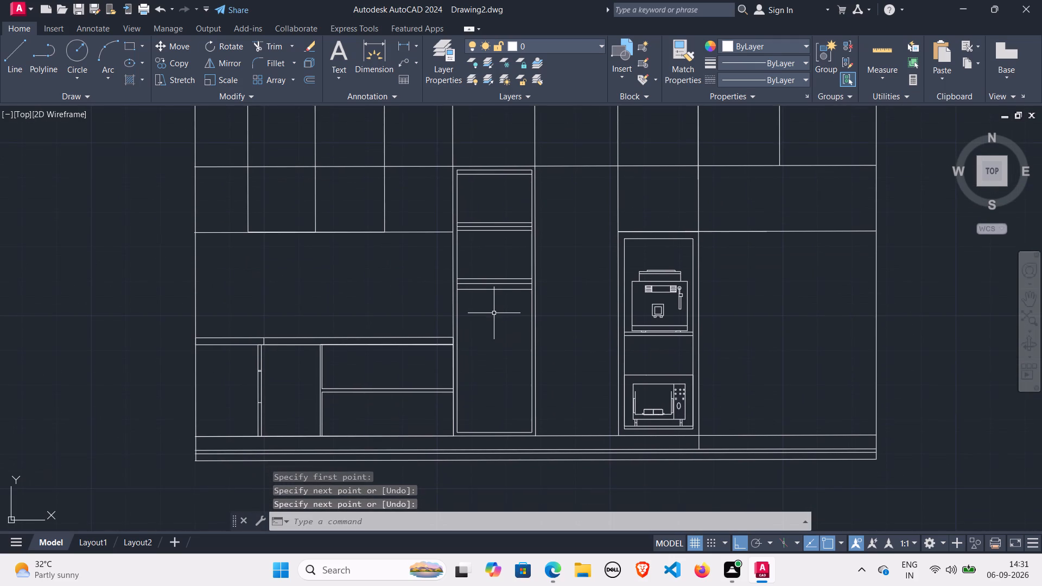
left_click(499, 269)
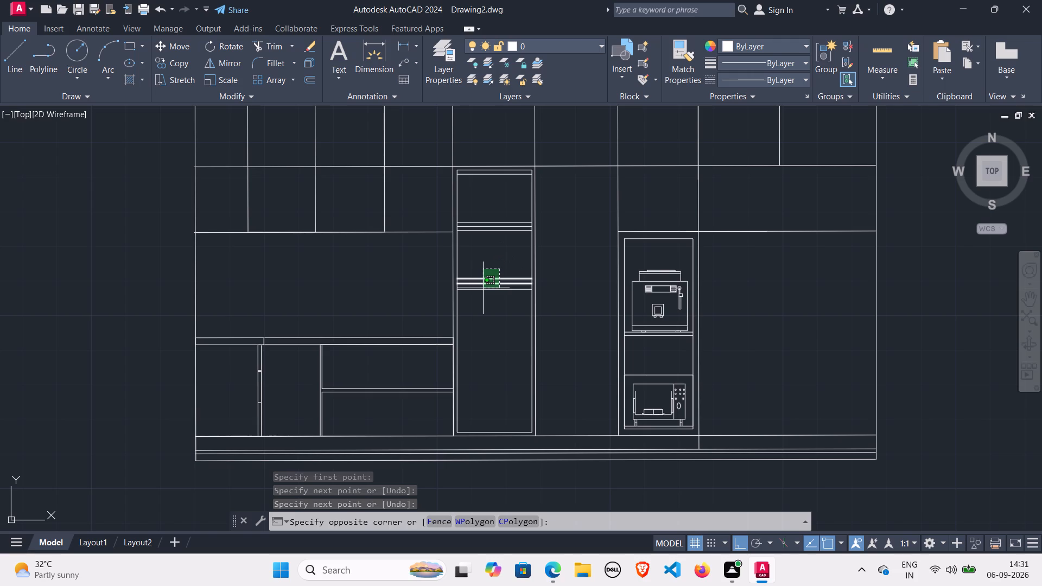
left_click(483, 303)
right_click(483, 303)
left_click(522, 327)
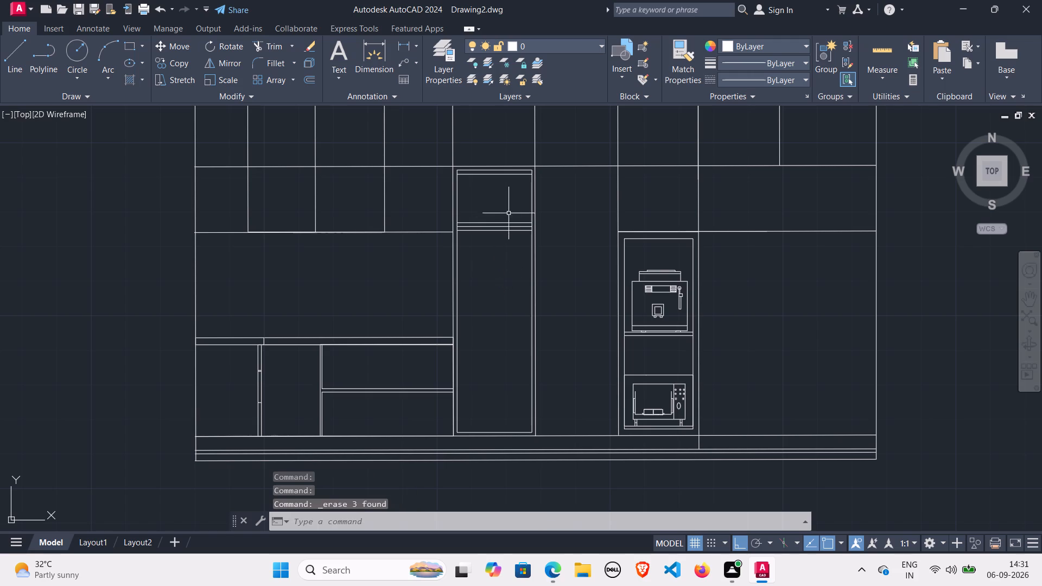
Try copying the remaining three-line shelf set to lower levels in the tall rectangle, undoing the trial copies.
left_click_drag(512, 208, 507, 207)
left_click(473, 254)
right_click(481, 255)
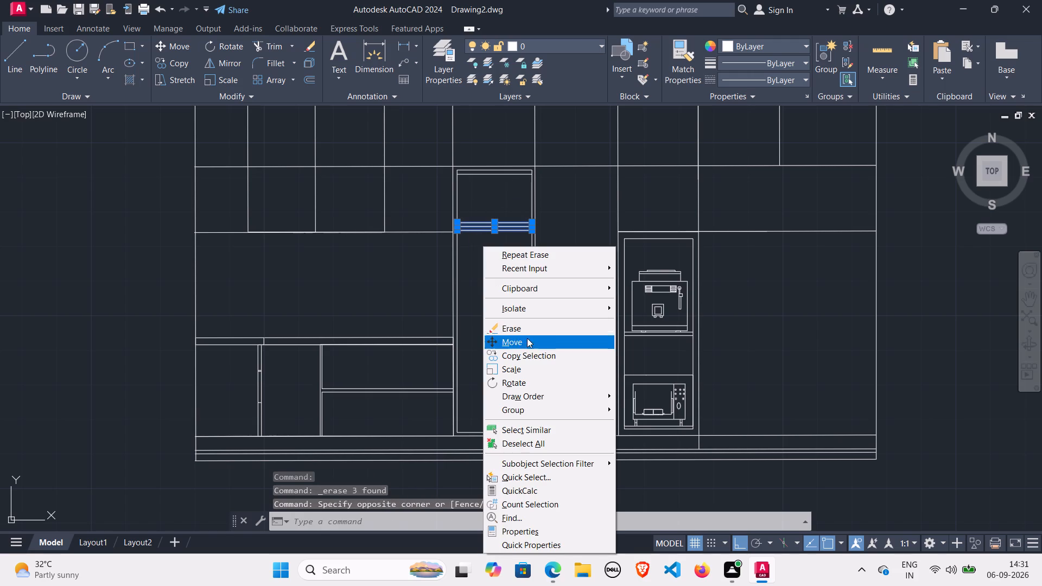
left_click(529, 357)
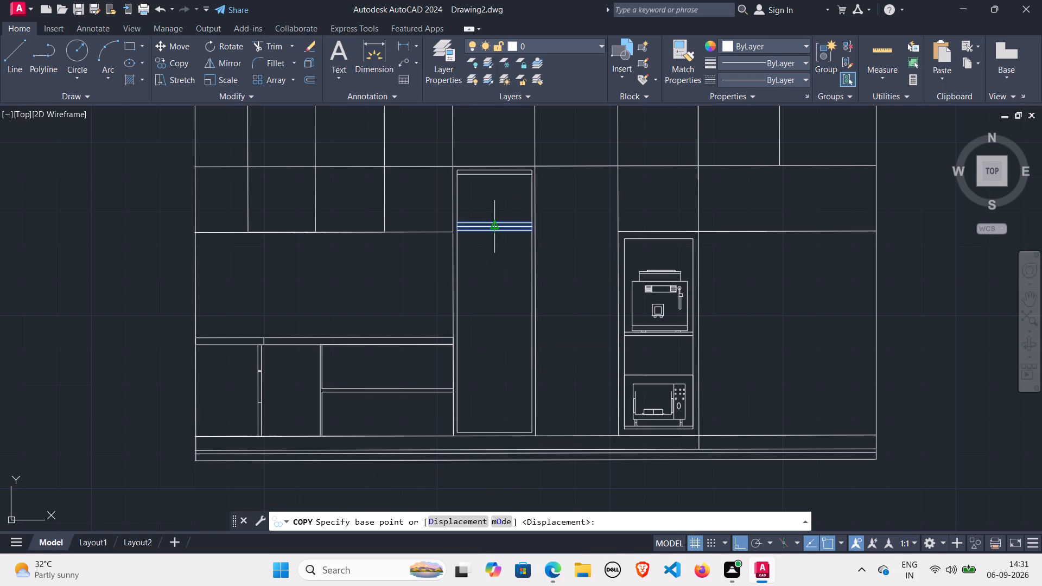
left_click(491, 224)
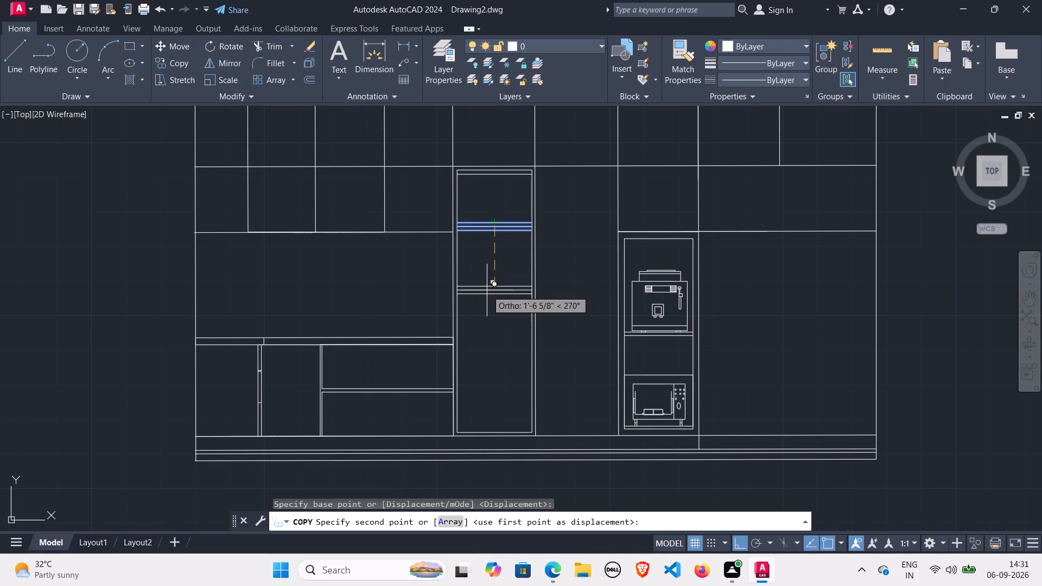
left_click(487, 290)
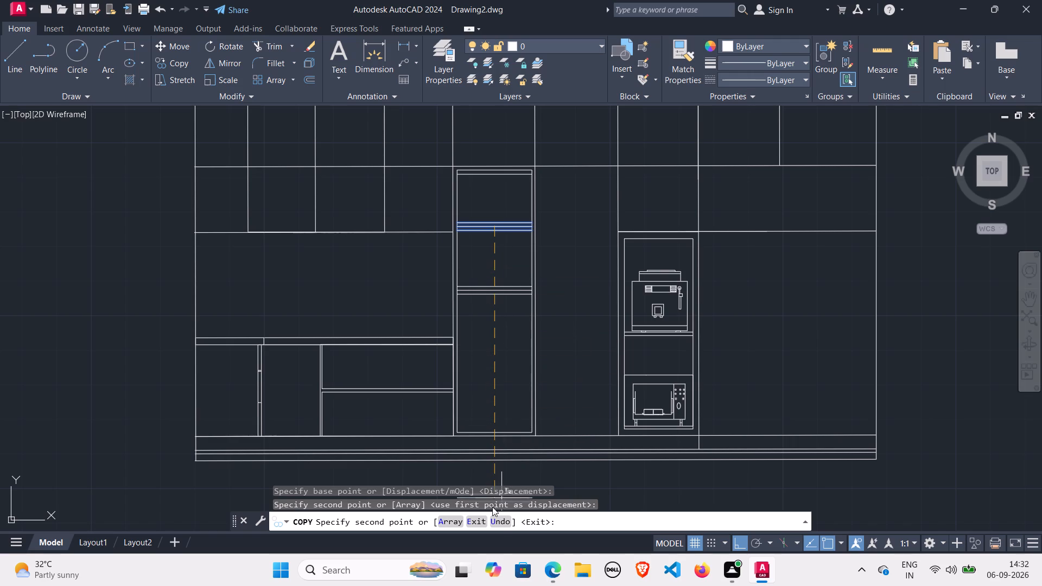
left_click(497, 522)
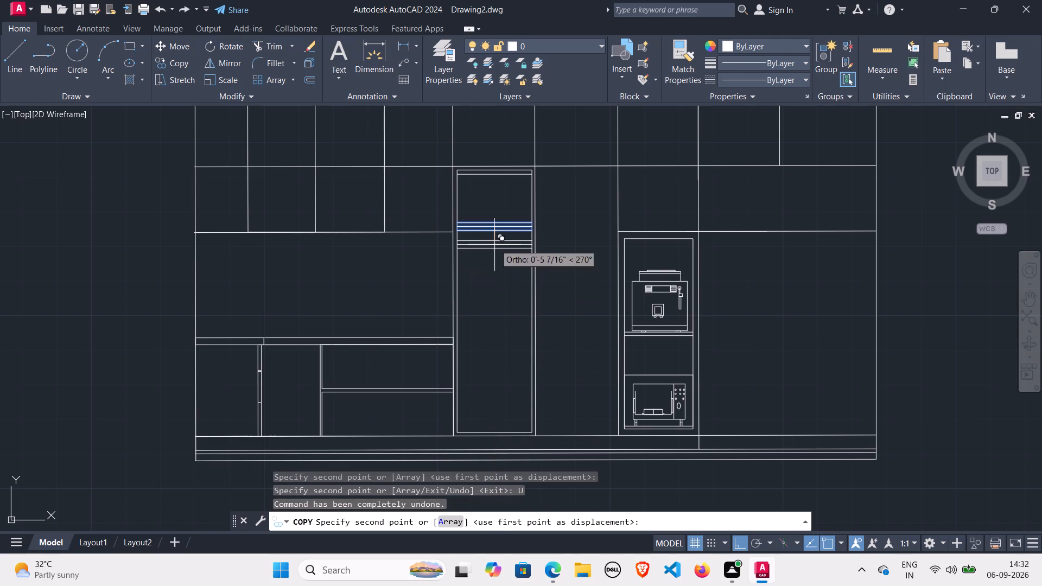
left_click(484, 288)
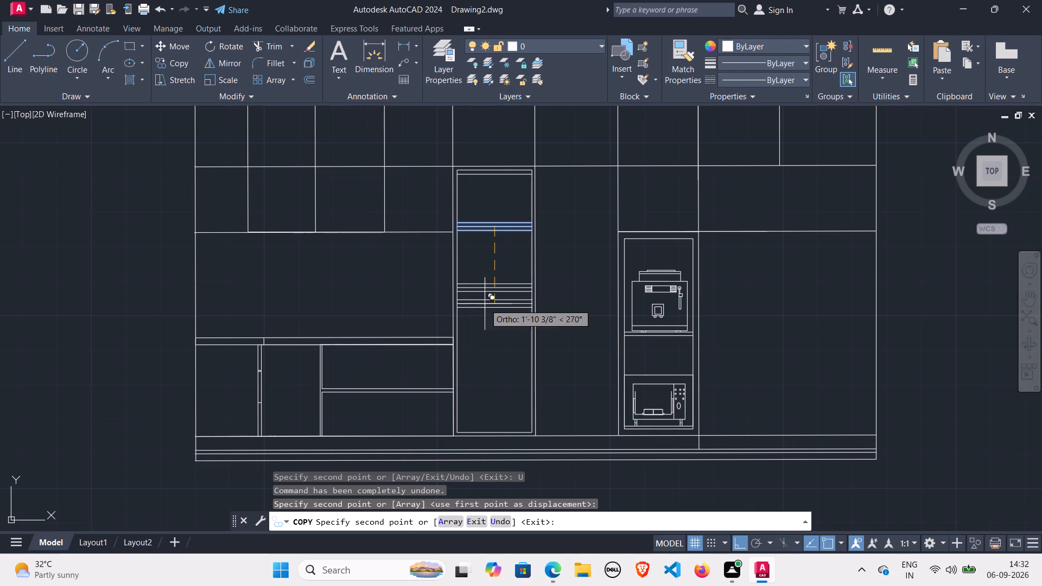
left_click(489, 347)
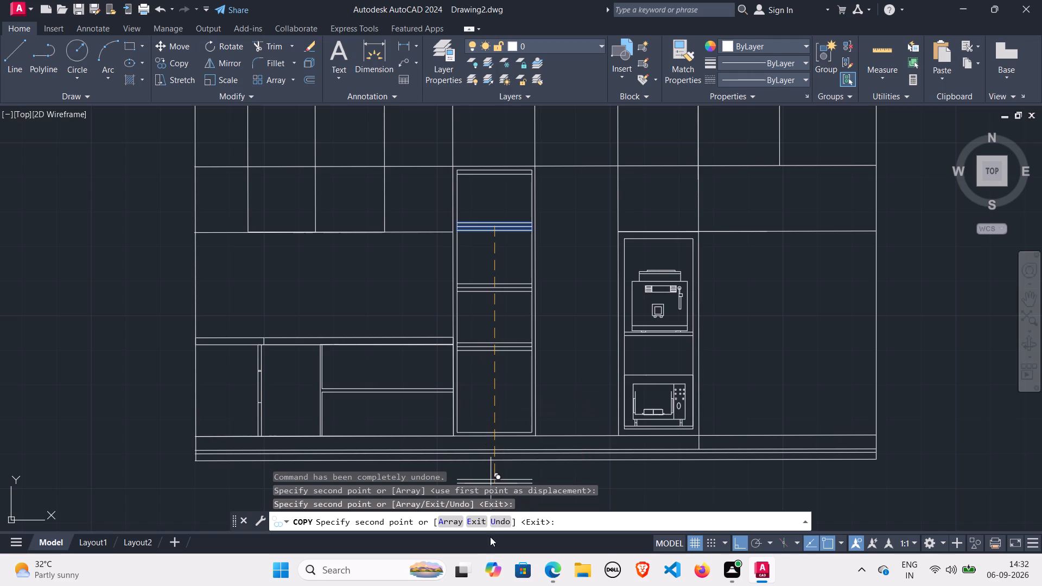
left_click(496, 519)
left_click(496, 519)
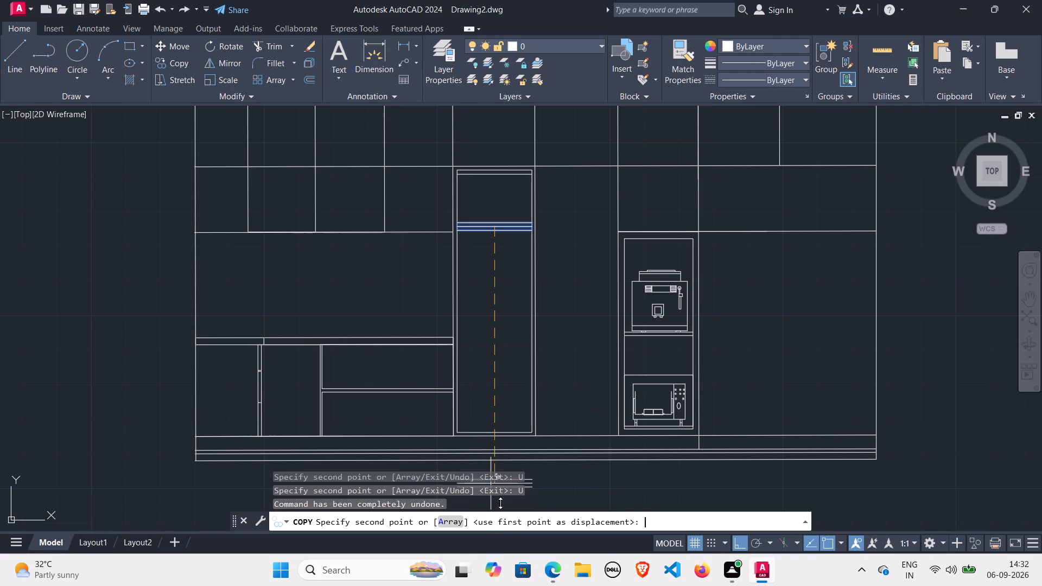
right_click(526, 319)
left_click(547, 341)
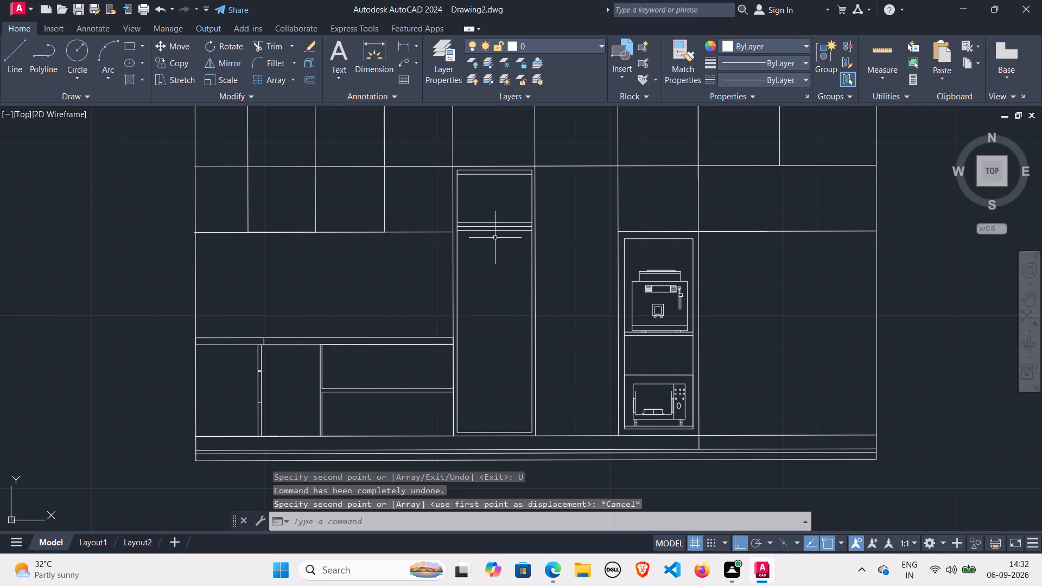
Copy the three-line shelf set to three roughly evenly spaced levels down the tall rectangle, the lowest about 3'-9" below the original.
left_click_drag(496, 210, 484, 208)
left_click(471, 255)
right_click(474, 260)
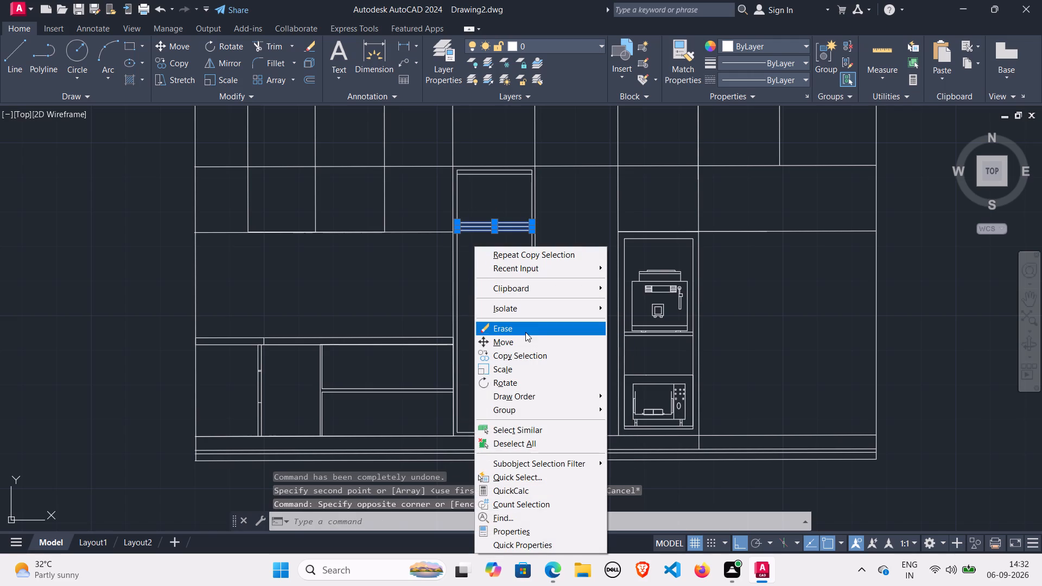
left_click(513, 357)
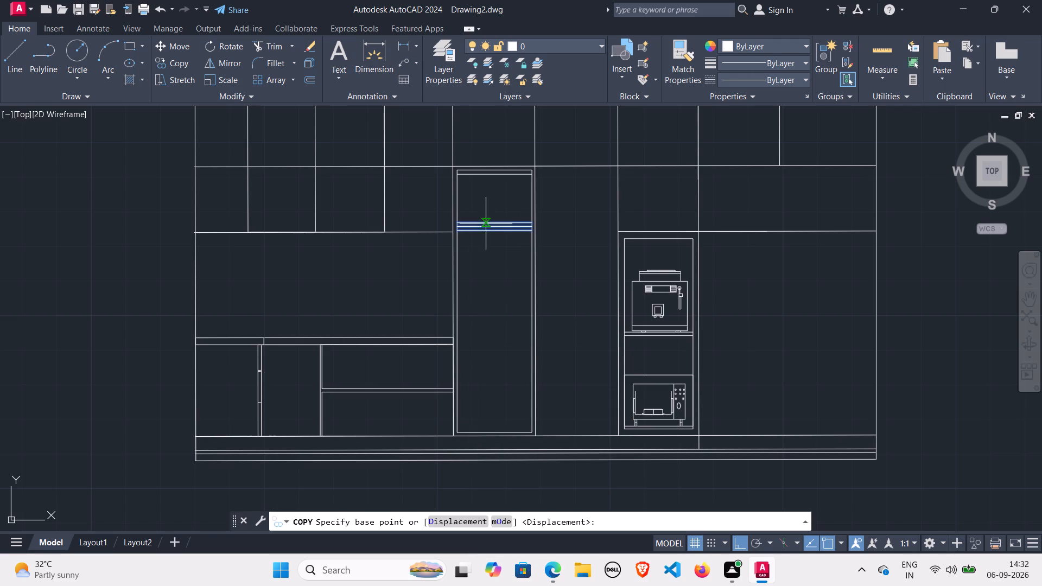
left_click(492, 226)
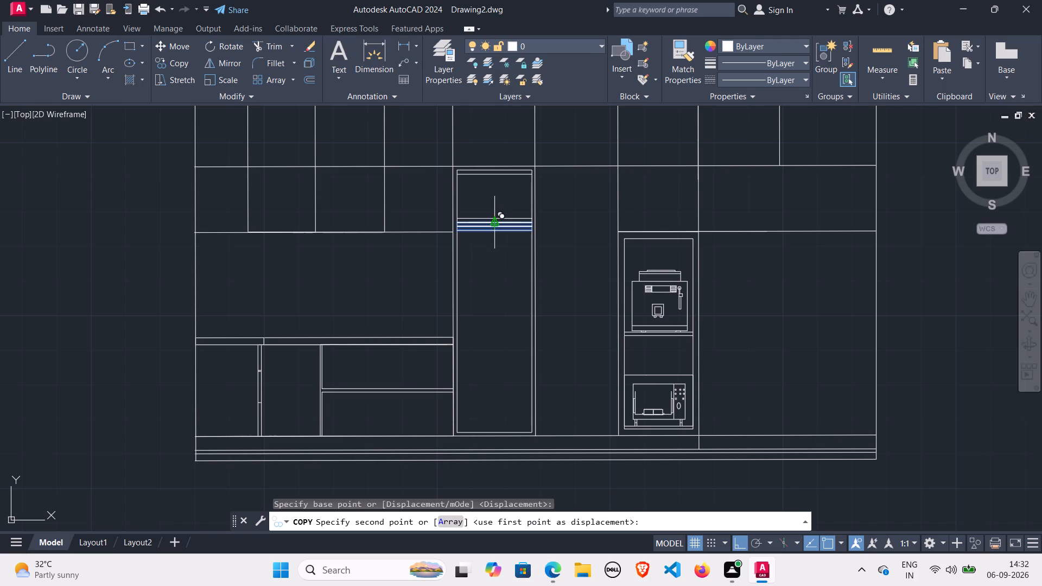
left_click(491, 221)
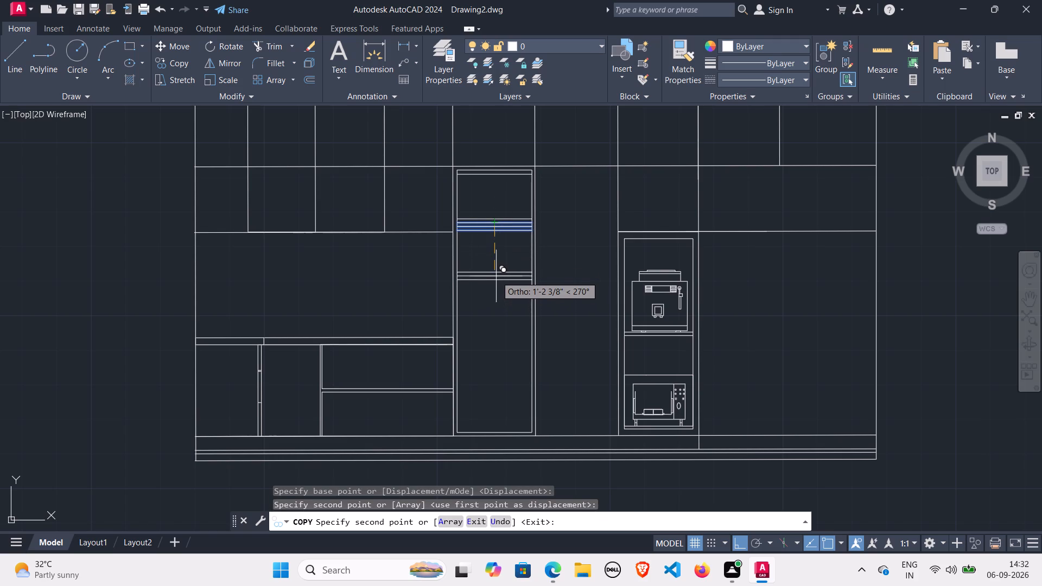
left_click(496, 281)
left_click(506, 334)
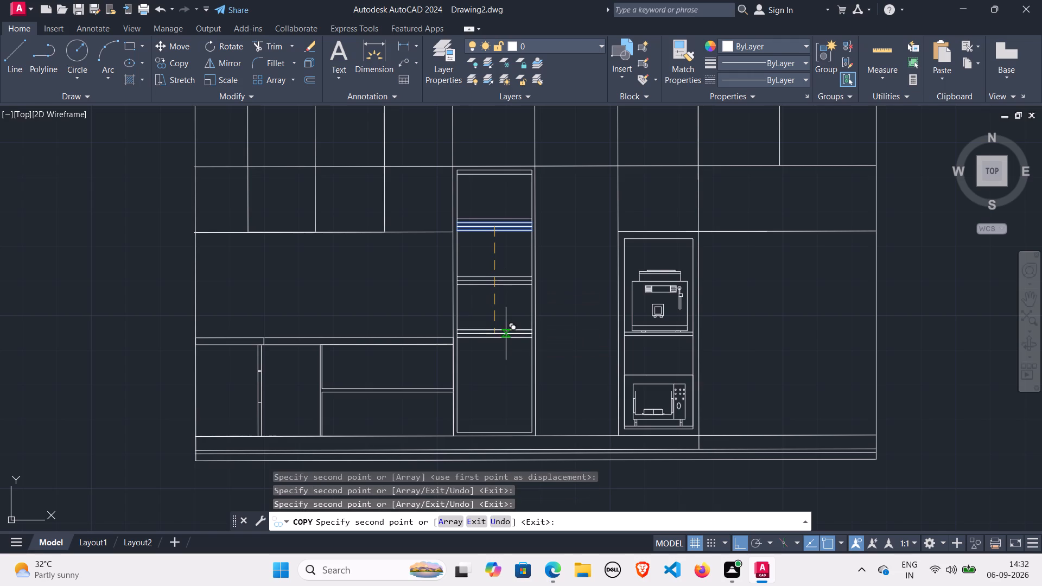
left_click(506, 383)
key("space")
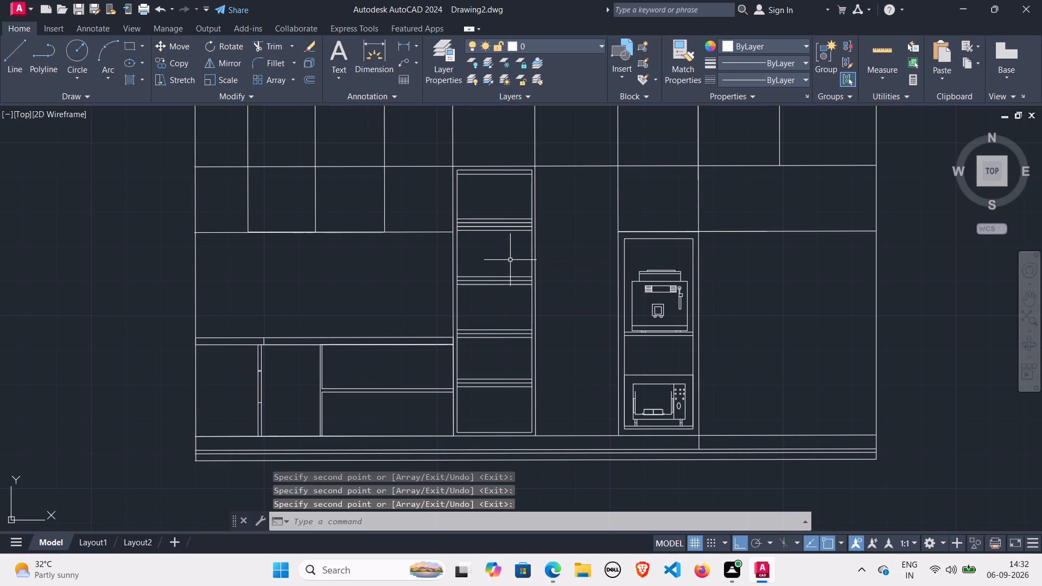
Erase the extra line just above the top shelf set in the tall rectangle.
scroll(511, 258, "up", 1)
left_click(495, 215)
right_click_drag(503, 218, 493, 219)
left_click(522, 301)
scroll(456, 279, "down", 1)
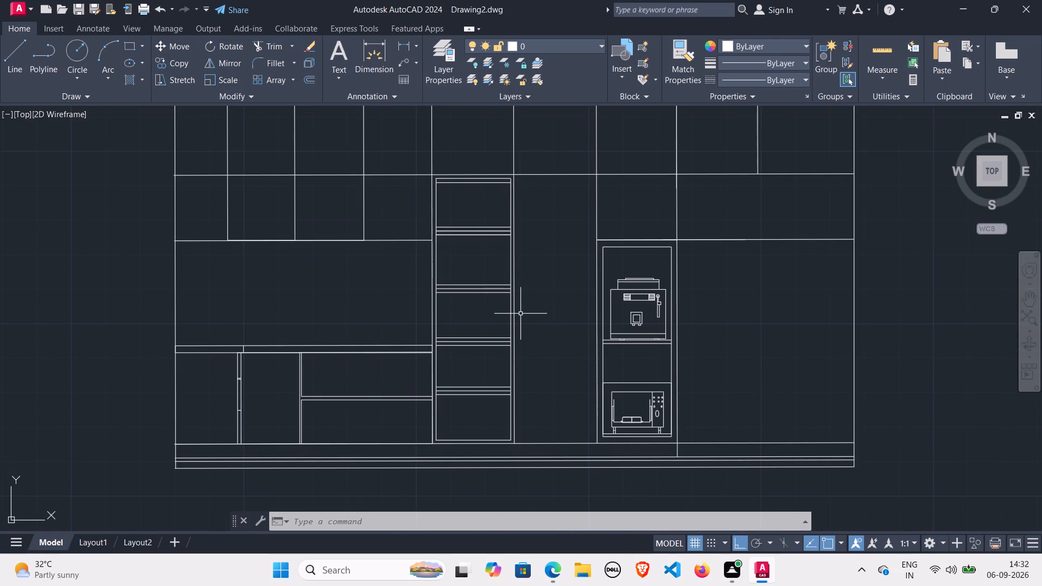
With Ortho off, draw a shallow U-shaped spline about 3' wide in the empty space below and to the right of the elevation.
middle_click_drag(725, 302, 605, 272)
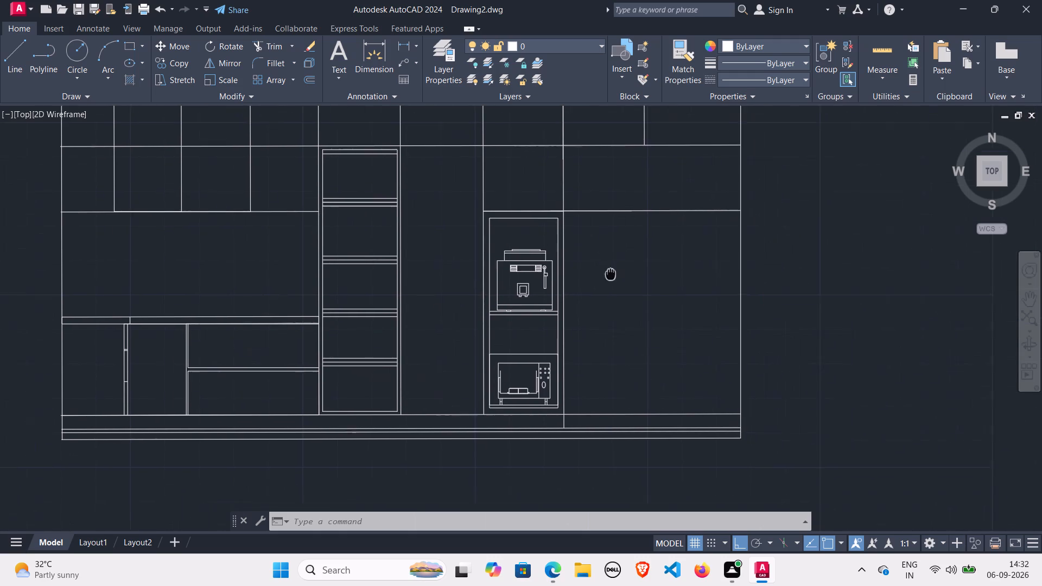
middle_click_drag(605, 272, 601, 271)
scroll(593, 274, "down", 2)
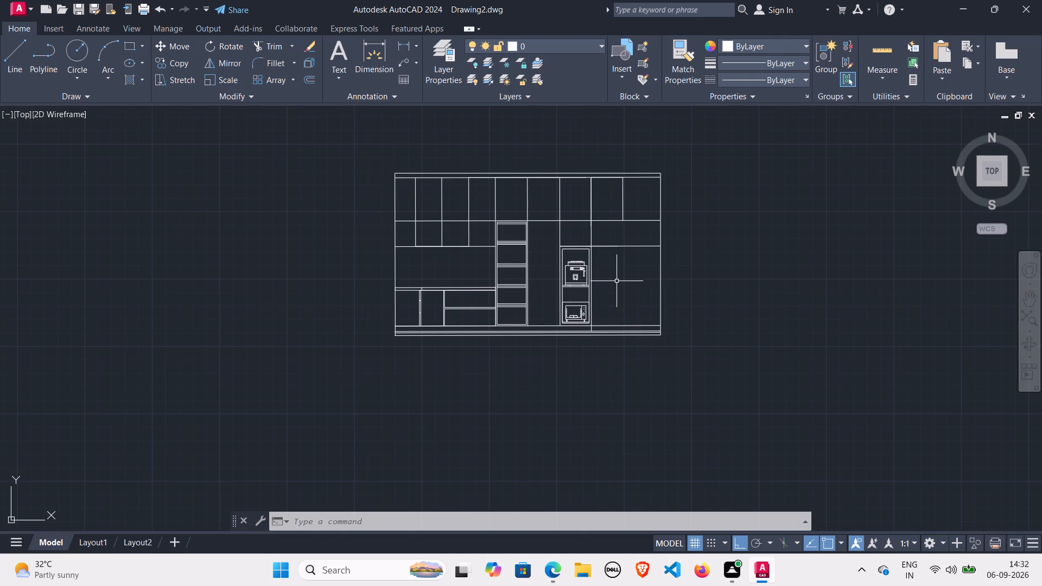
key("s")
key("p")
key("l")
key("Return")
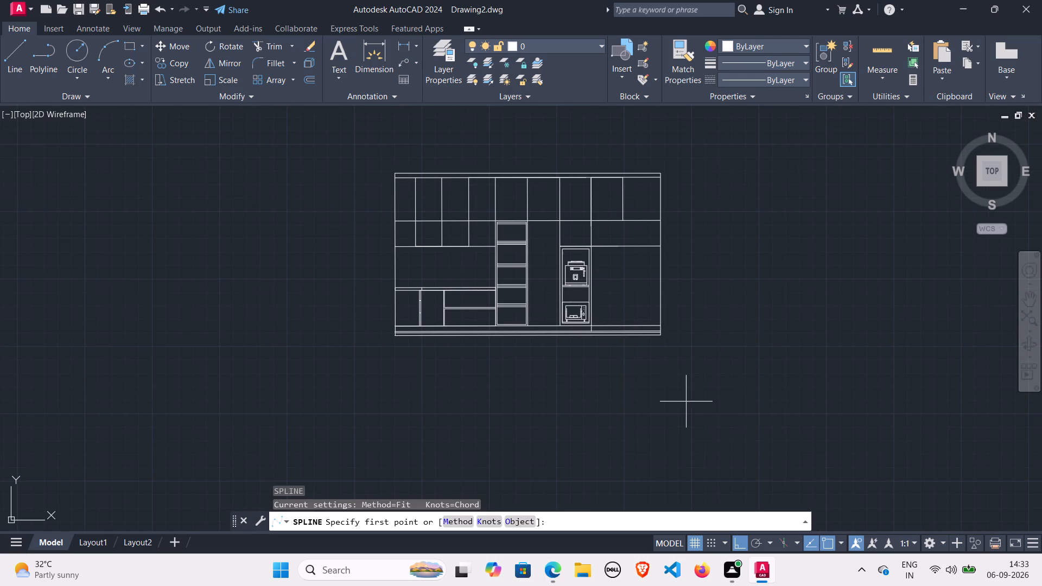
left_click(691, 402)
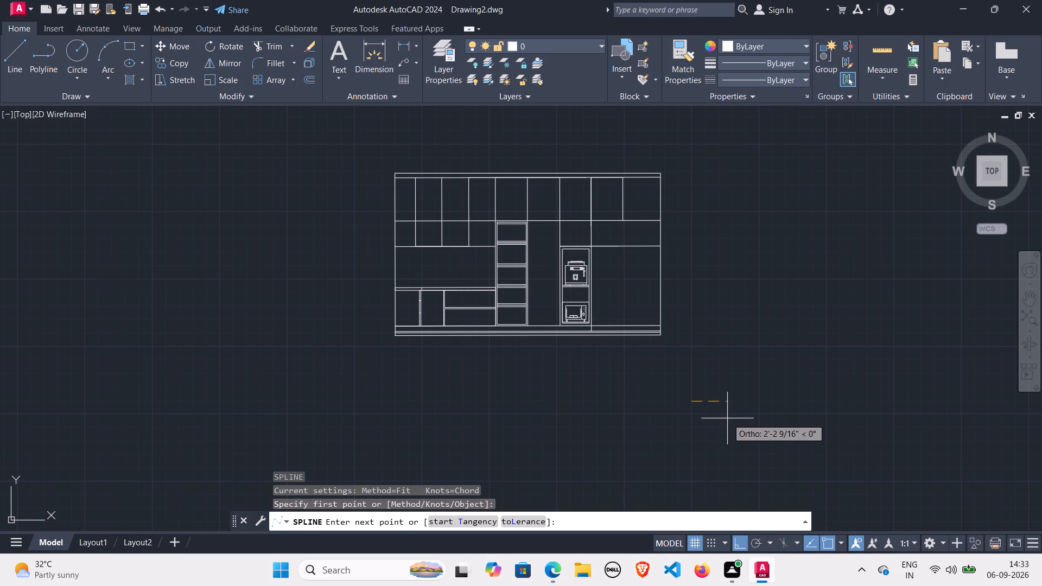
key("F8")
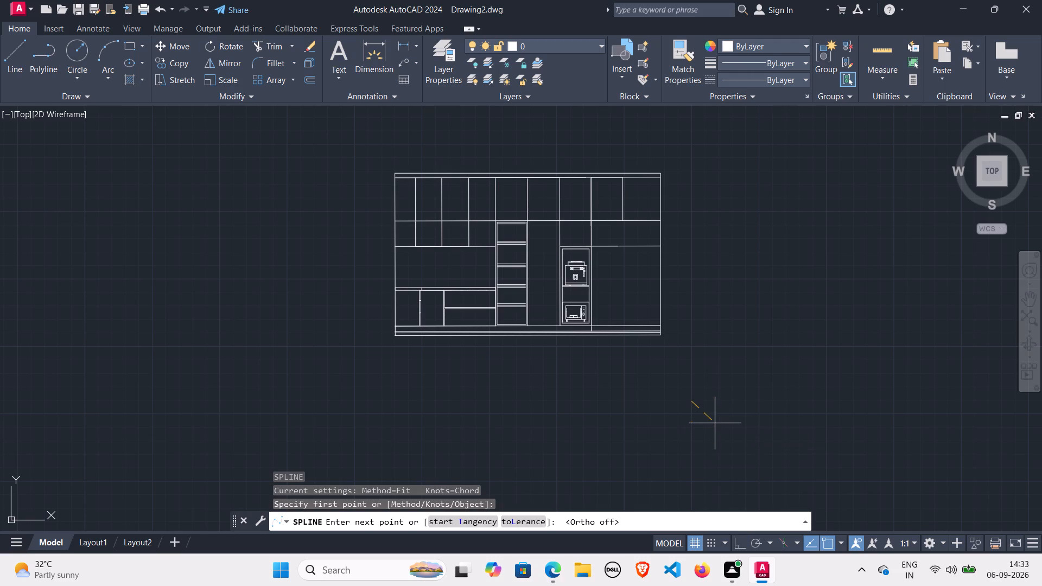
left_click(723, 416)
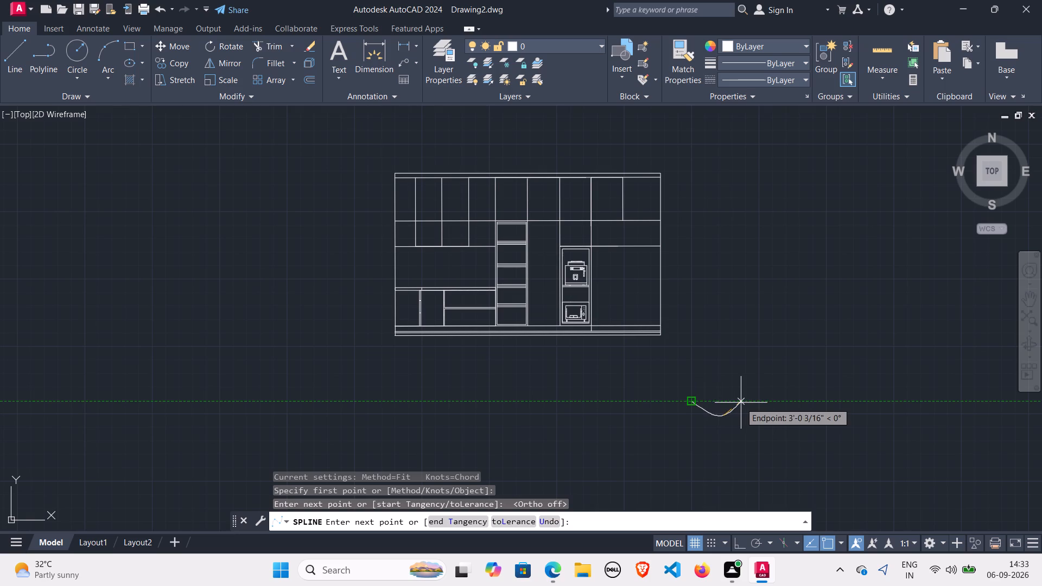
left_click(740, 402)
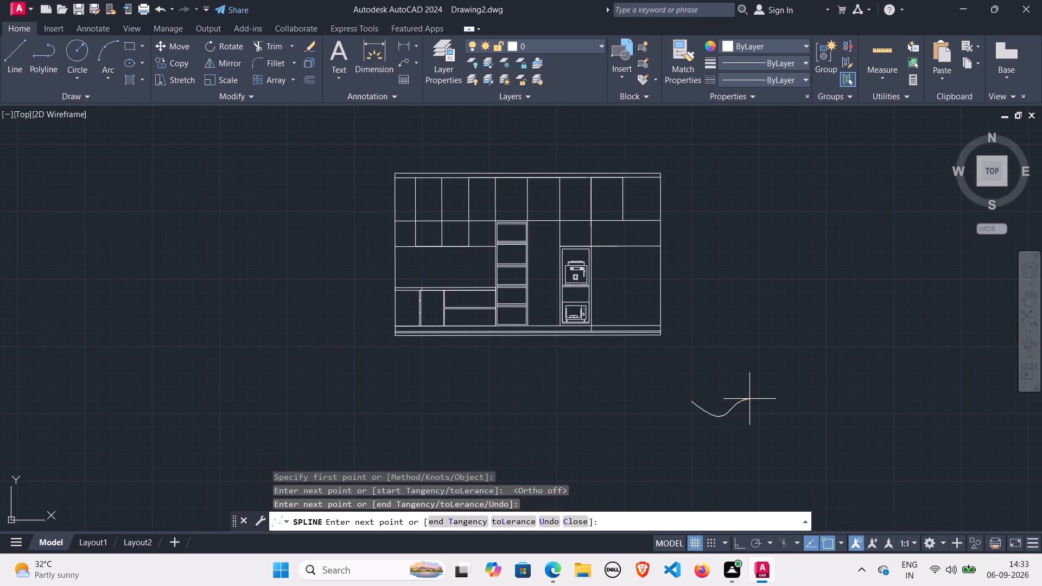
key("space")
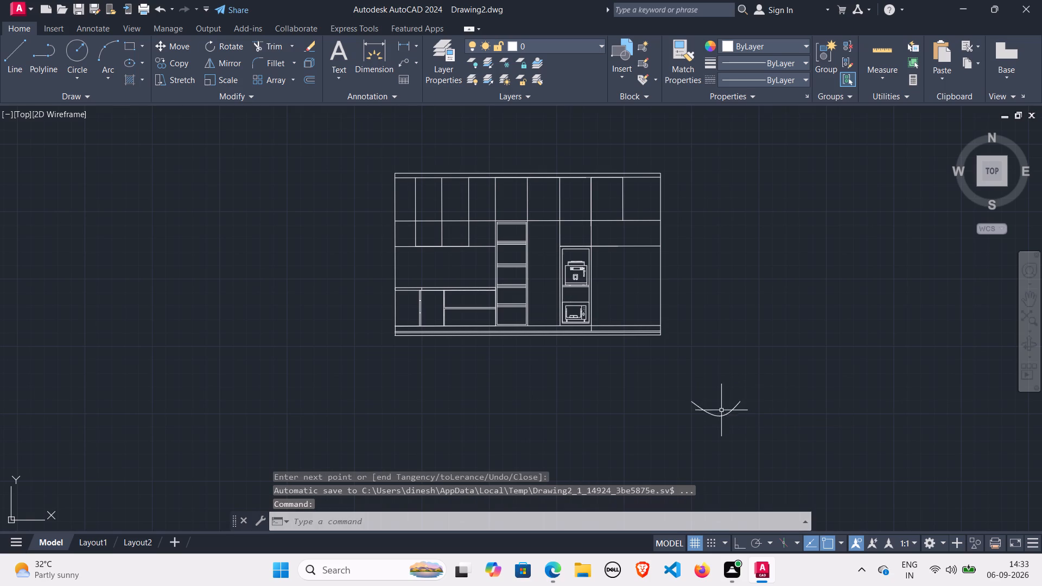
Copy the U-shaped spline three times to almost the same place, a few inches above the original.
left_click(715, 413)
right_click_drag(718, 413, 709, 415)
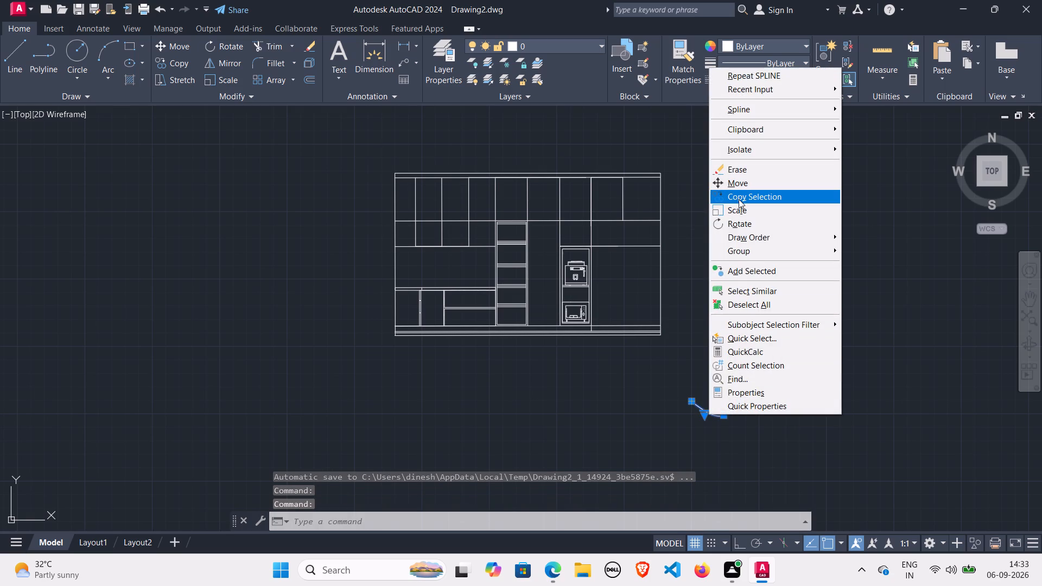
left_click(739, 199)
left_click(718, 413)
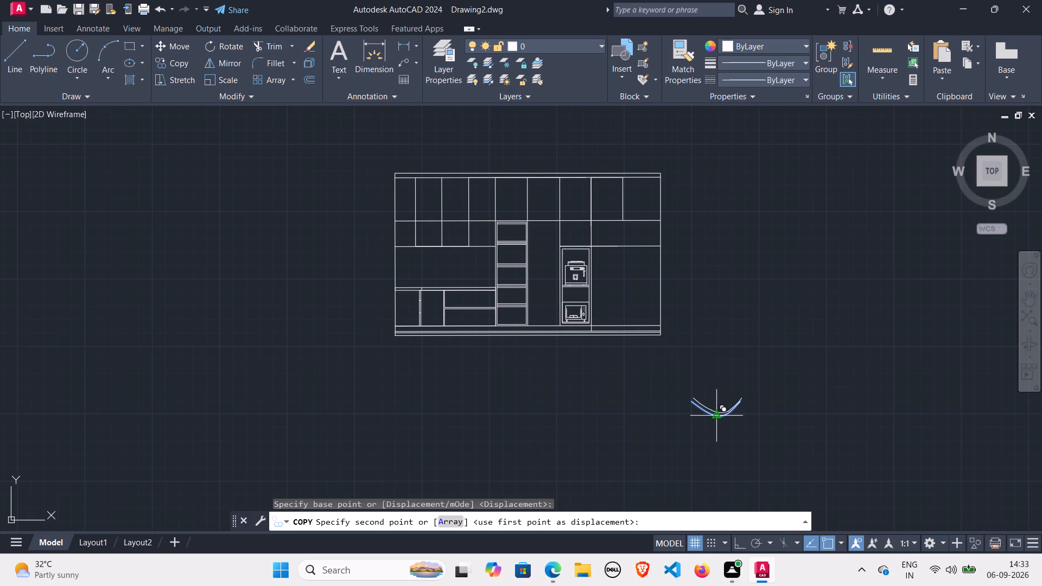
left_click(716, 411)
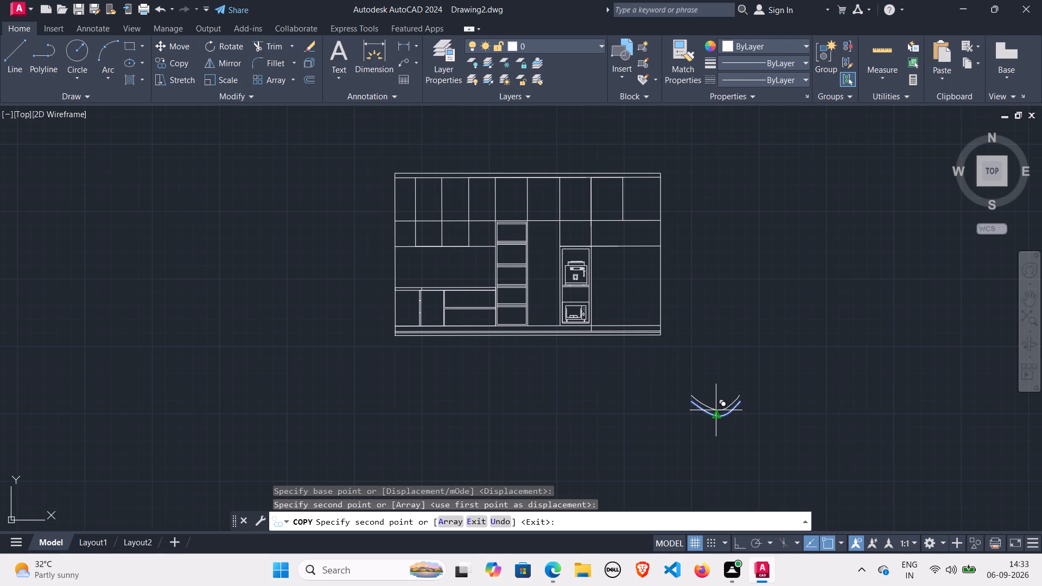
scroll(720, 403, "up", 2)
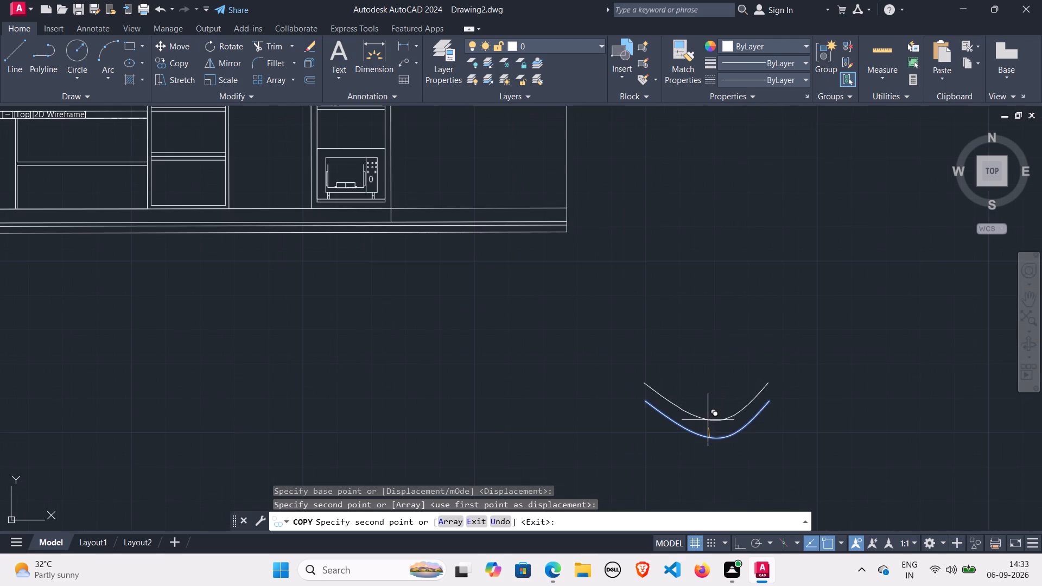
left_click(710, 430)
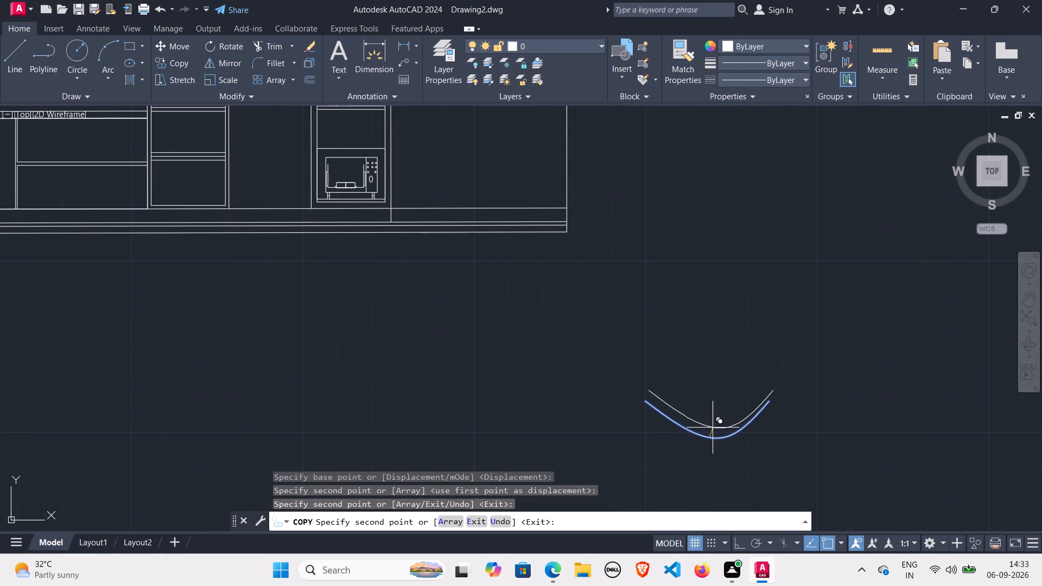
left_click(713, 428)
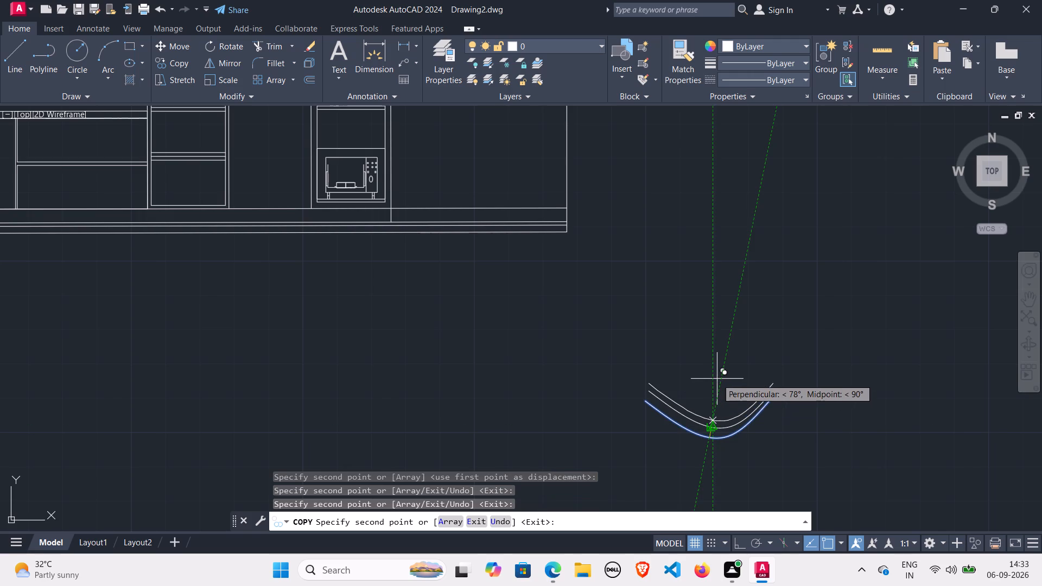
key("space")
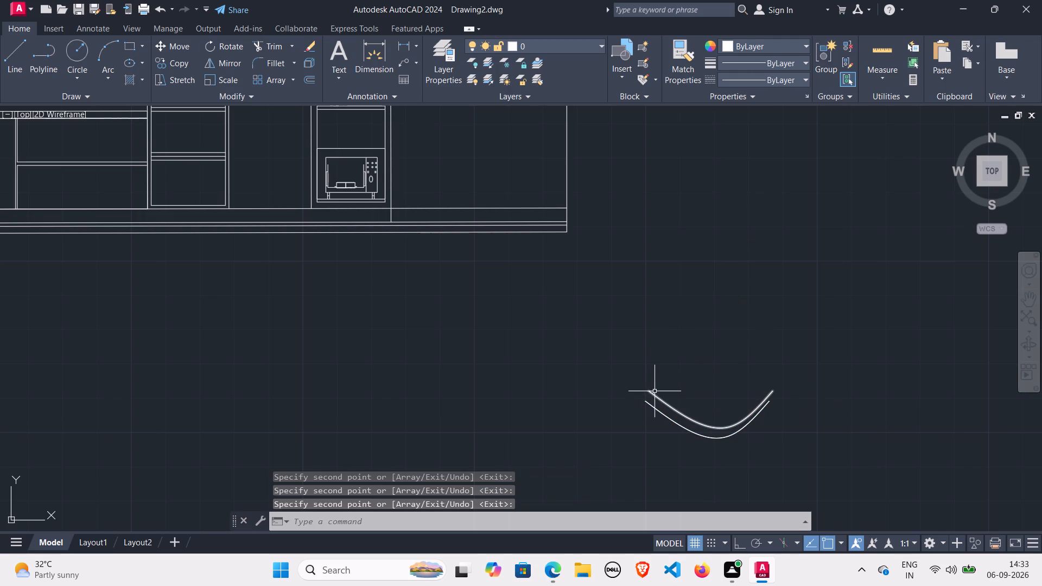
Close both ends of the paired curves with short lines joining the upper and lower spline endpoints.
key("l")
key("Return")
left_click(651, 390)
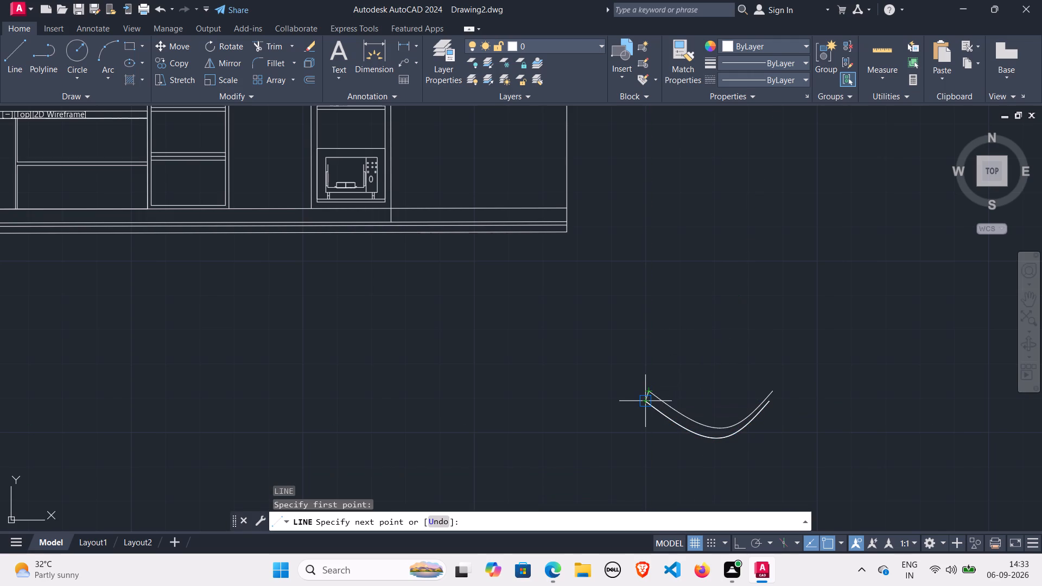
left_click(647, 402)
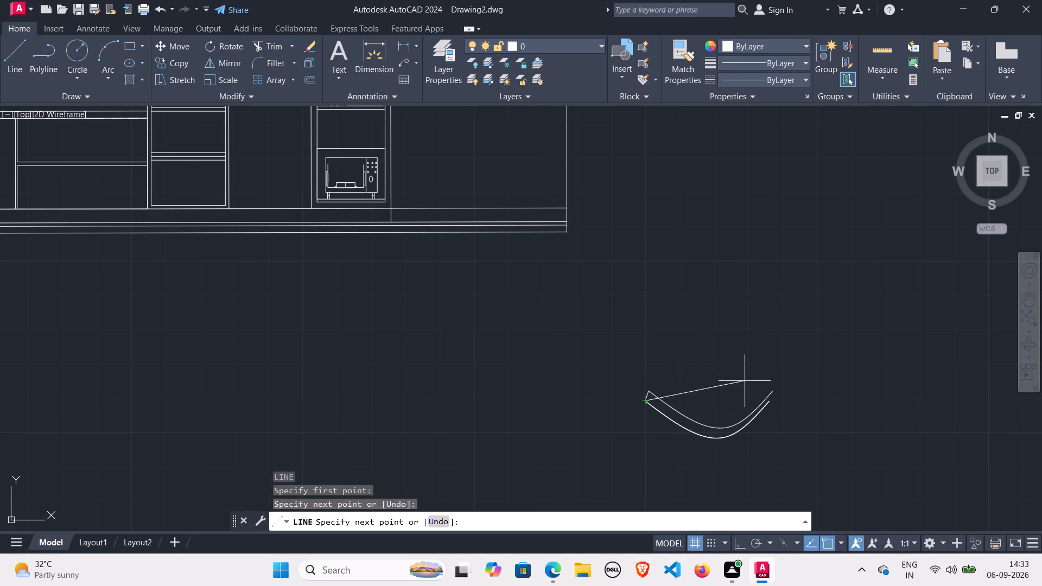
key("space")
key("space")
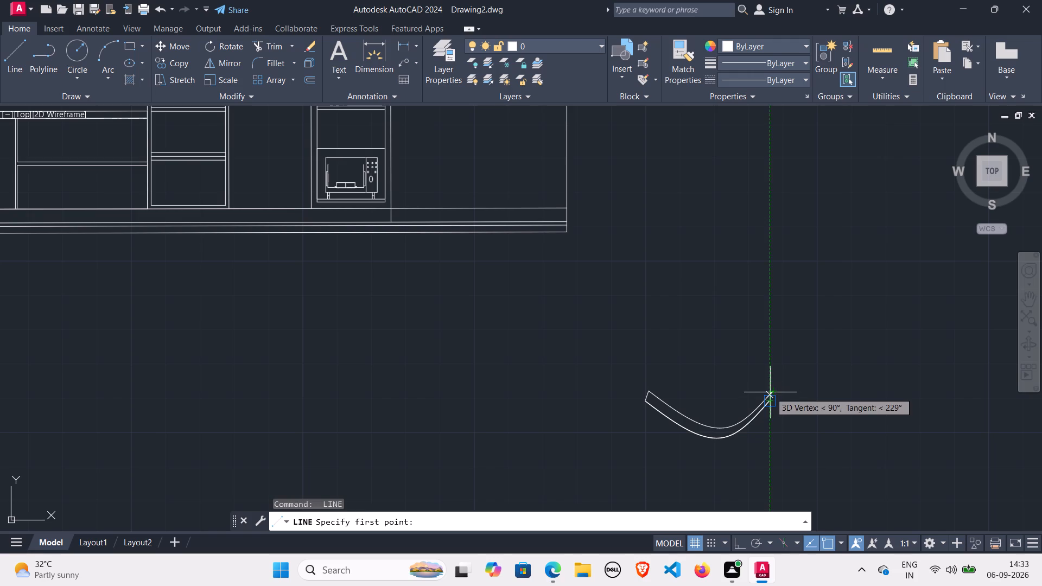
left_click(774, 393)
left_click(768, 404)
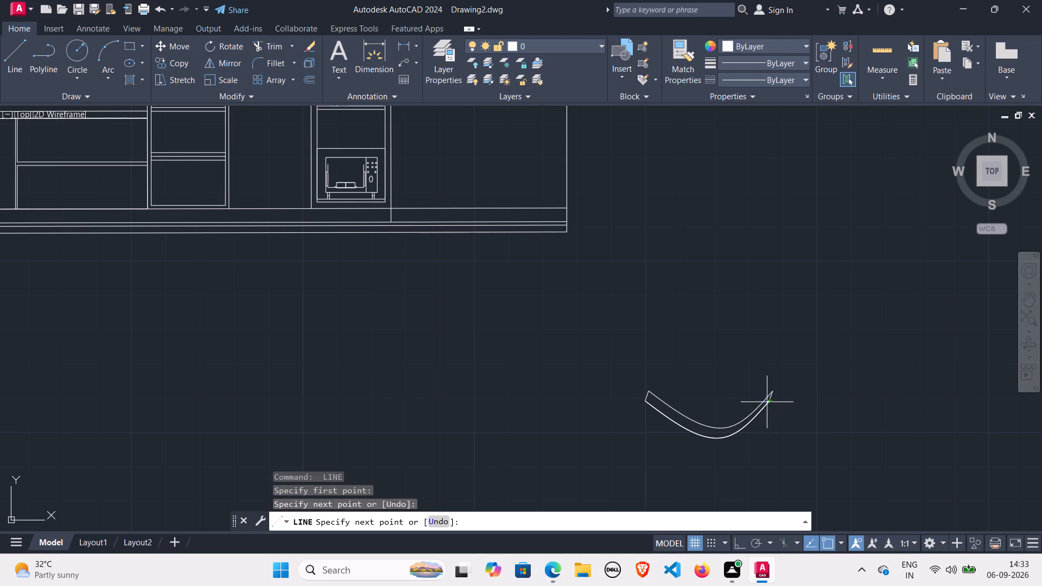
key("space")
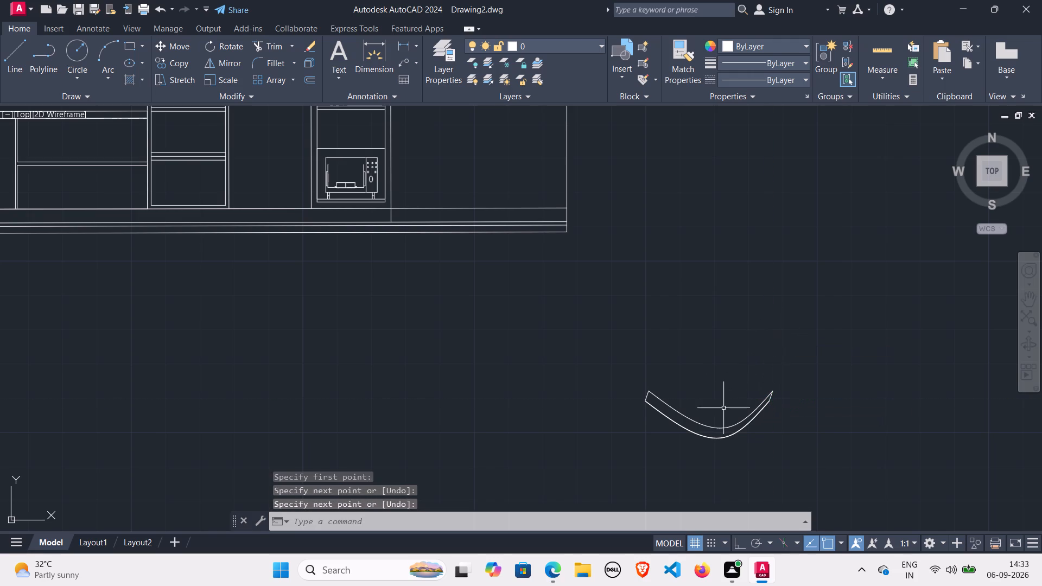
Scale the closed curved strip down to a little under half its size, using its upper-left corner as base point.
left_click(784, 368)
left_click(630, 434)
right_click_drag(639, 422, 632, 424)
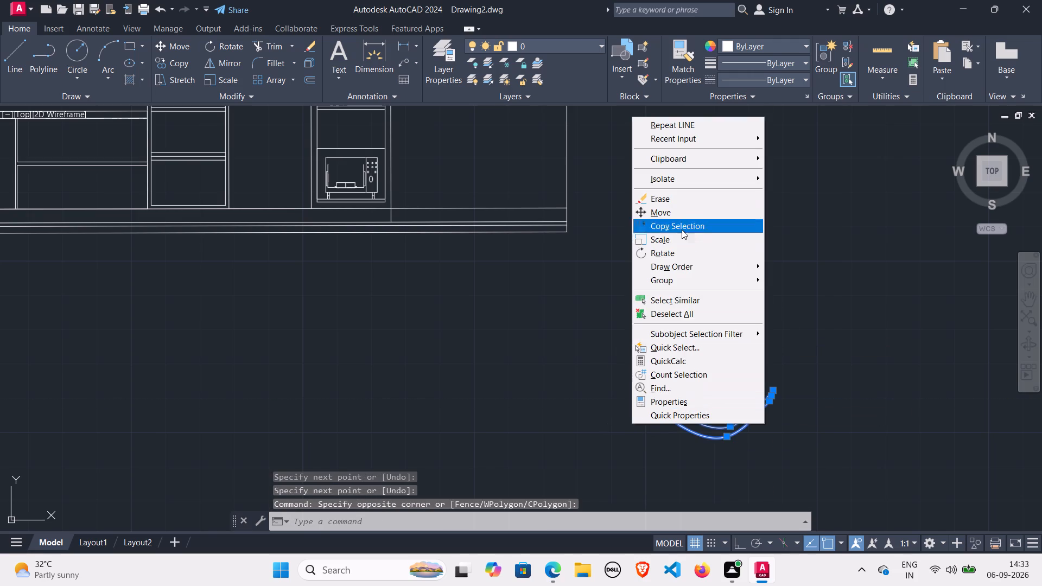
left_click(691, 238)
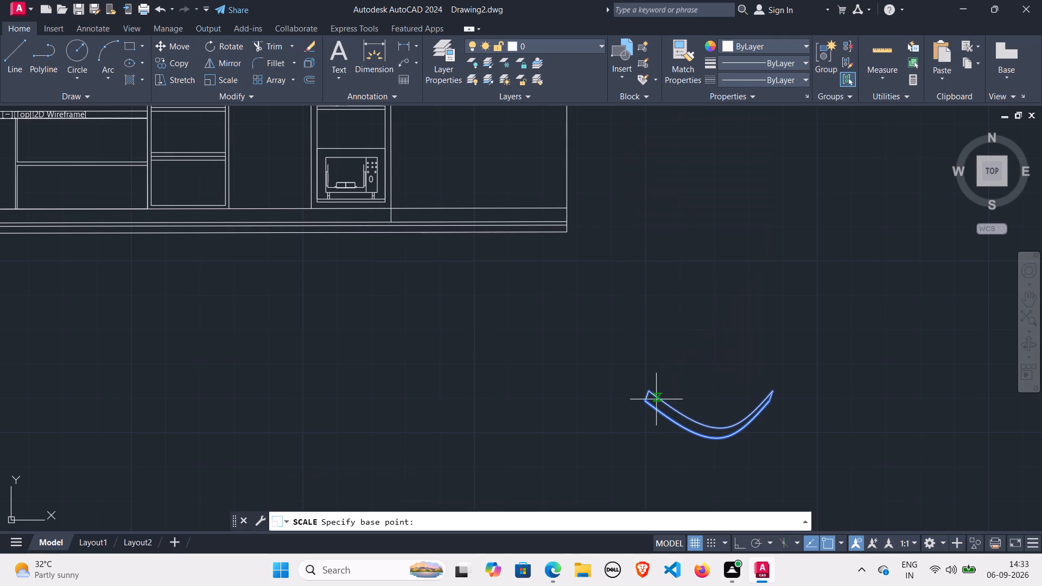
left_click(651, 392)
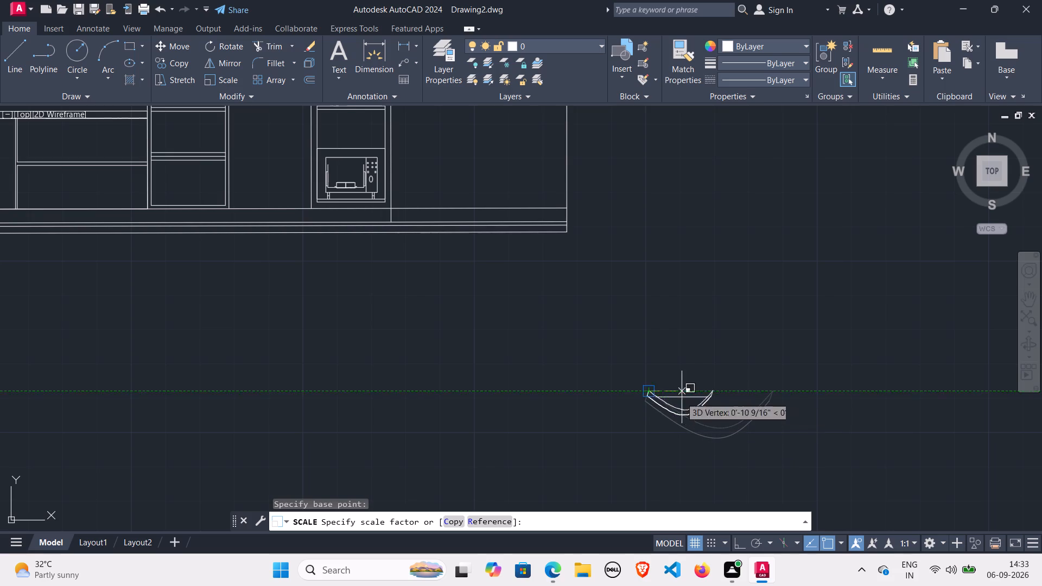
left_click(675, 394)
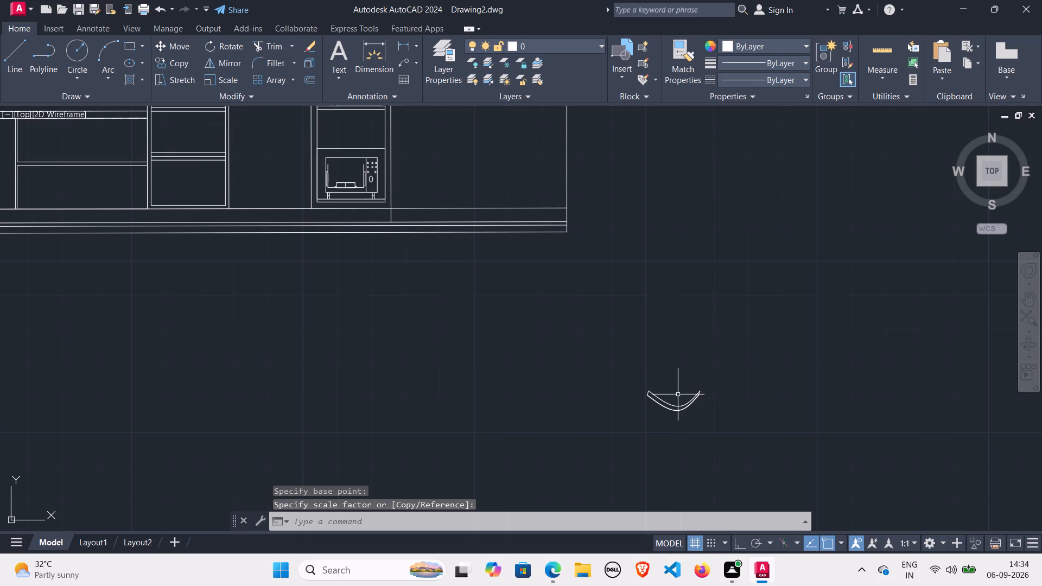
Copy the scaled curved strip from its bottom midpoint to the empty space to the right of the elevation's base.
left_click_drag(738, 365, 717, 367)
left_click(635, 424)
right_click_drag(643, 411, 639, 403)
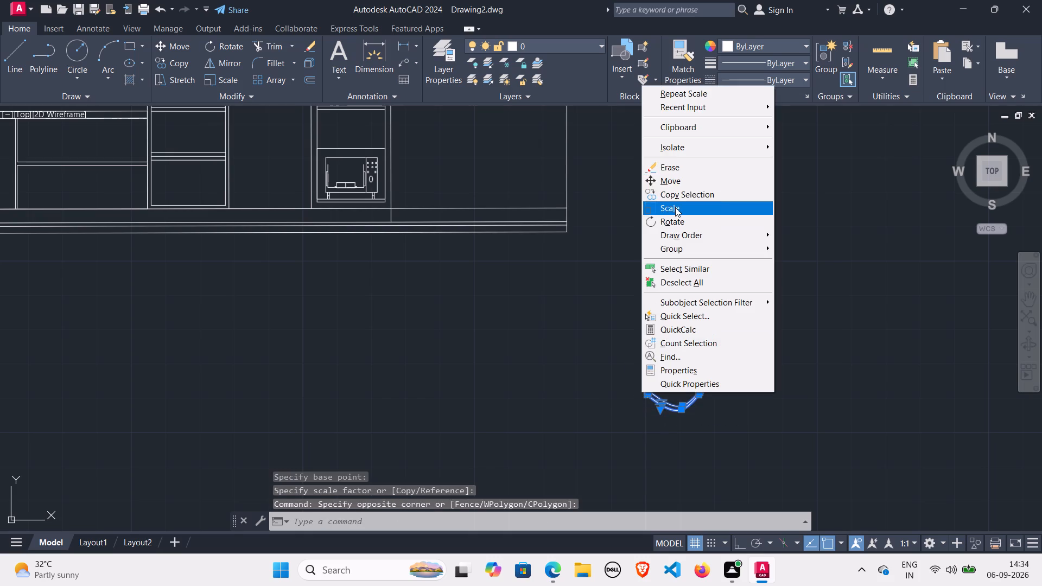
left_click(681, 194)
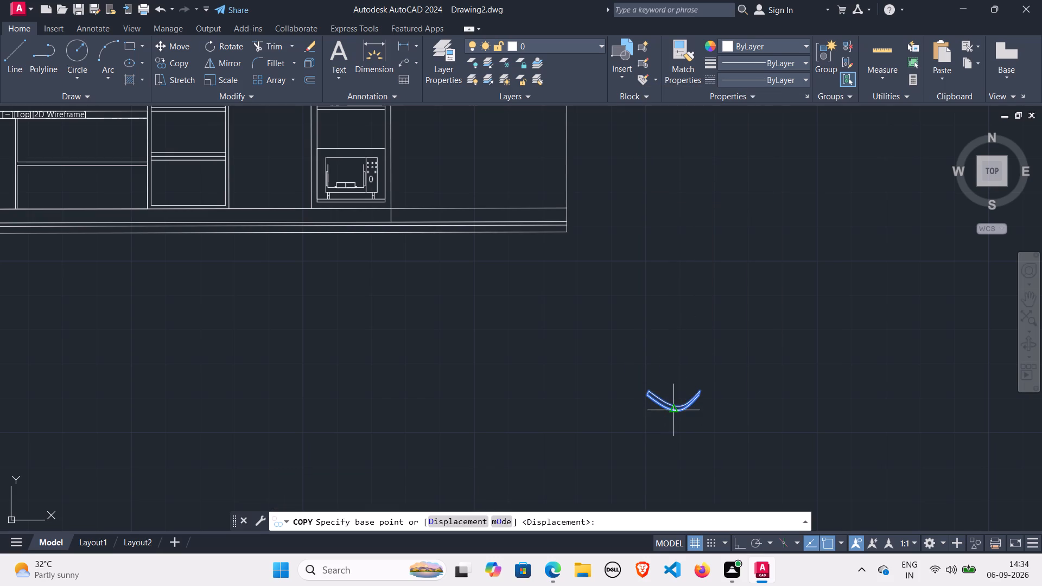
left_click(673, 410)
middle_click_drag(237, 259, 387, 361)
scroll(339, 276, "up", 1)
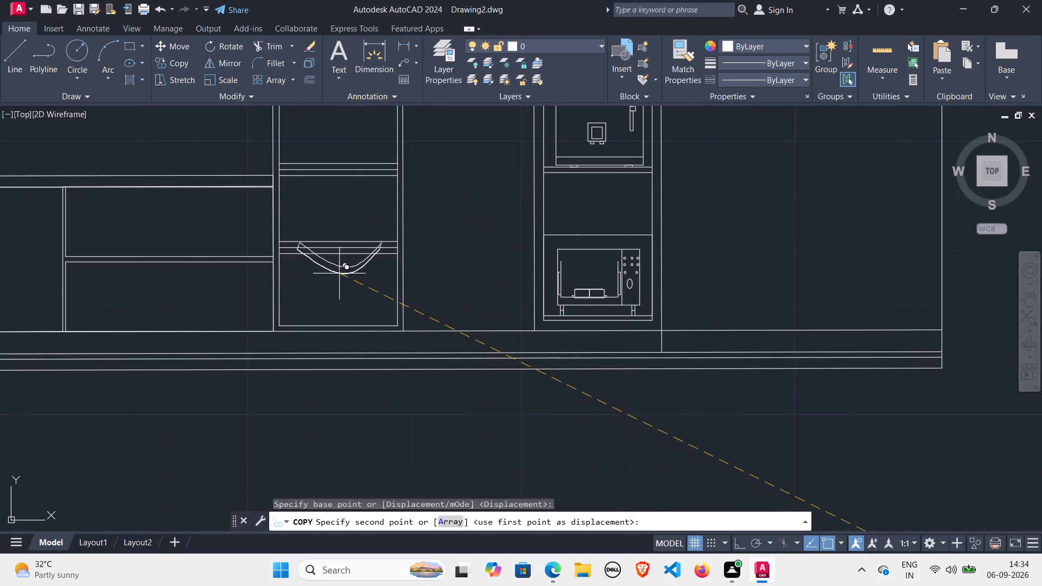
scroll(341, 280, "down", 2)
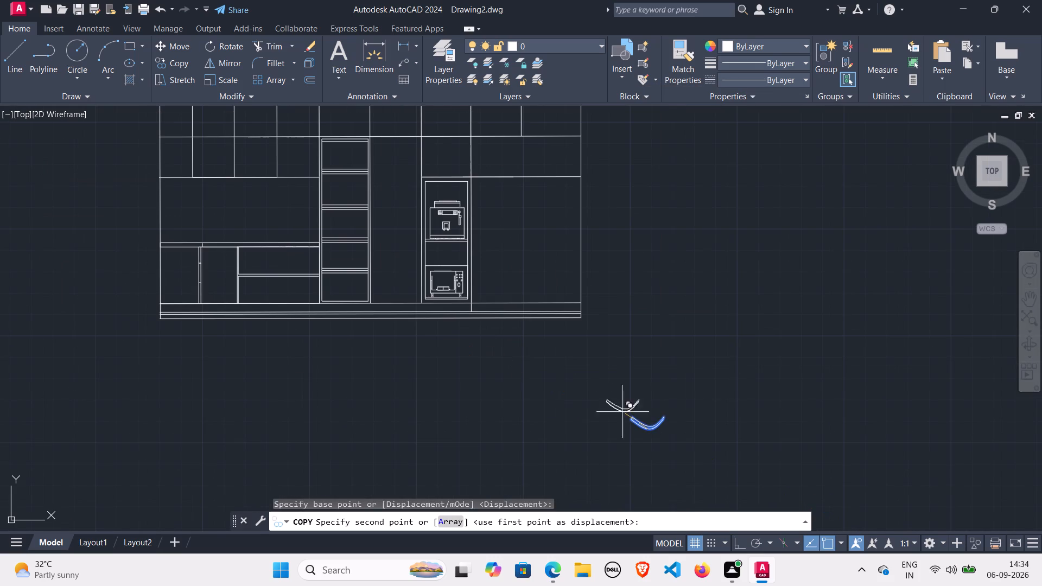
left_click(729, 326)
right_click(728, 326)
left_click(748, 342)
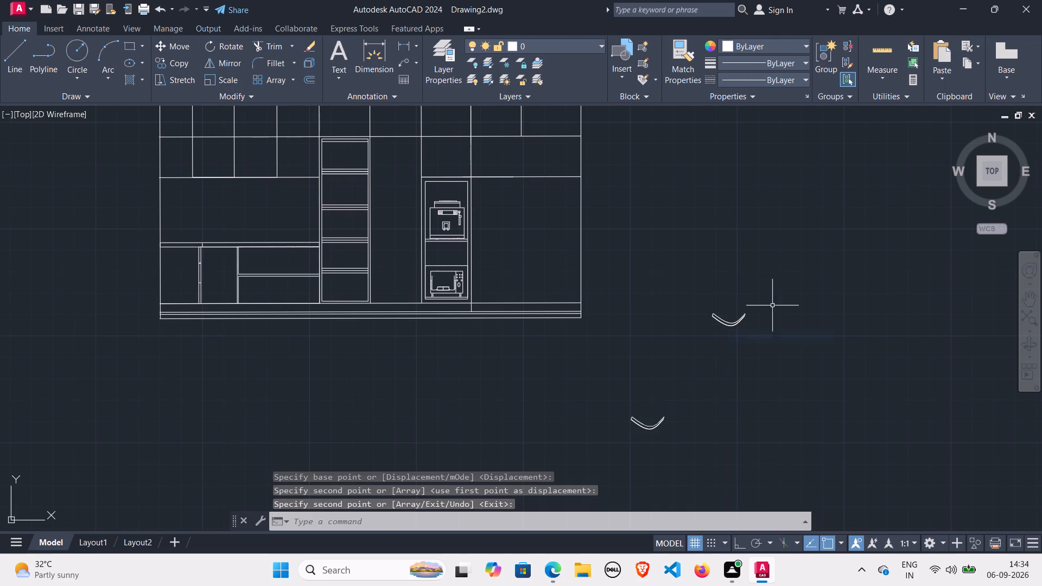
Erase both curved strips beside the elevation.
left_click_drag(764, 277, 683, 286)
left_click(621, 437)
right_click_drag(646, 420, 644, 404)
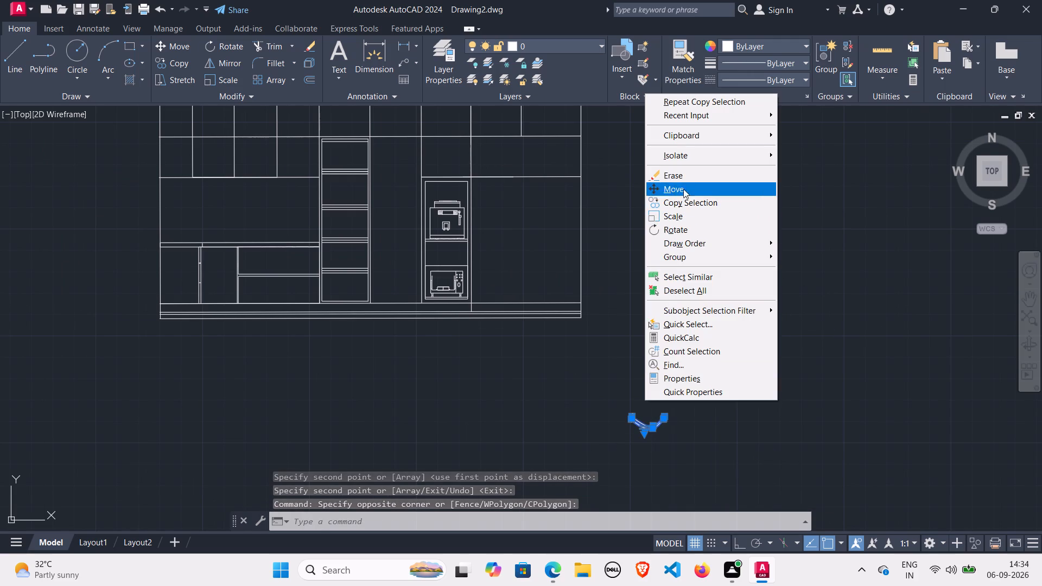
left_click(683, 176)
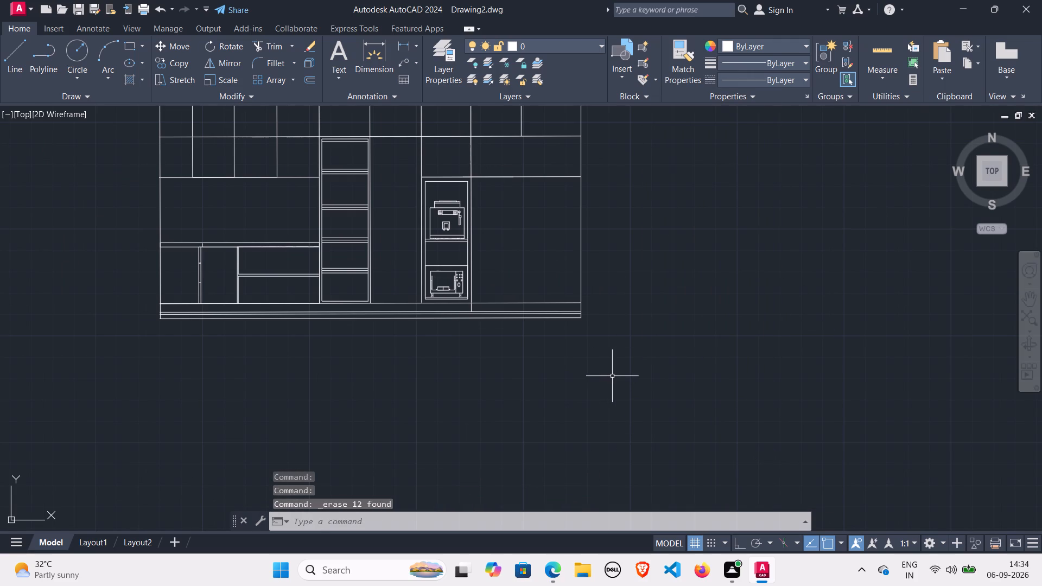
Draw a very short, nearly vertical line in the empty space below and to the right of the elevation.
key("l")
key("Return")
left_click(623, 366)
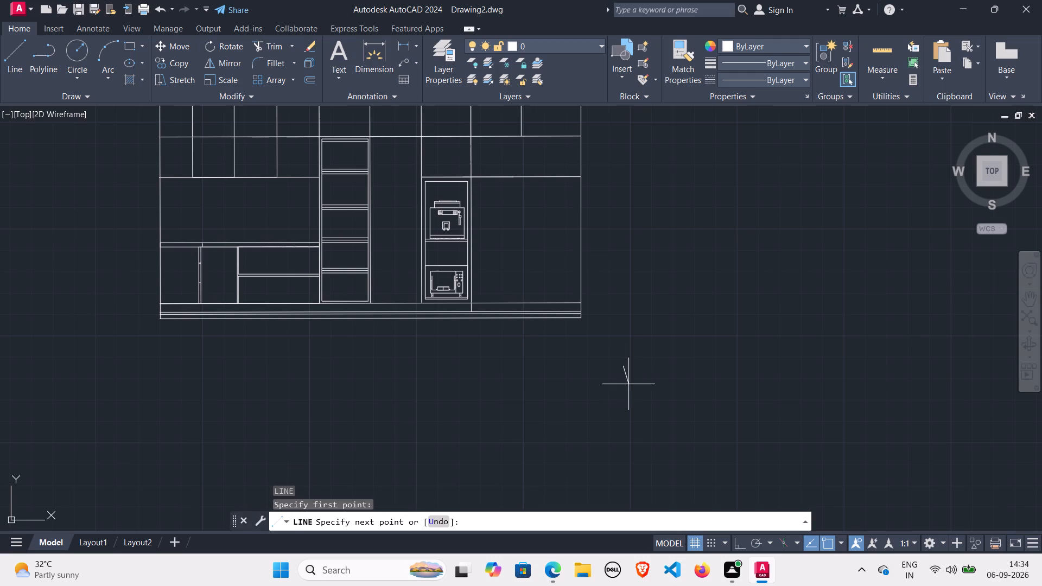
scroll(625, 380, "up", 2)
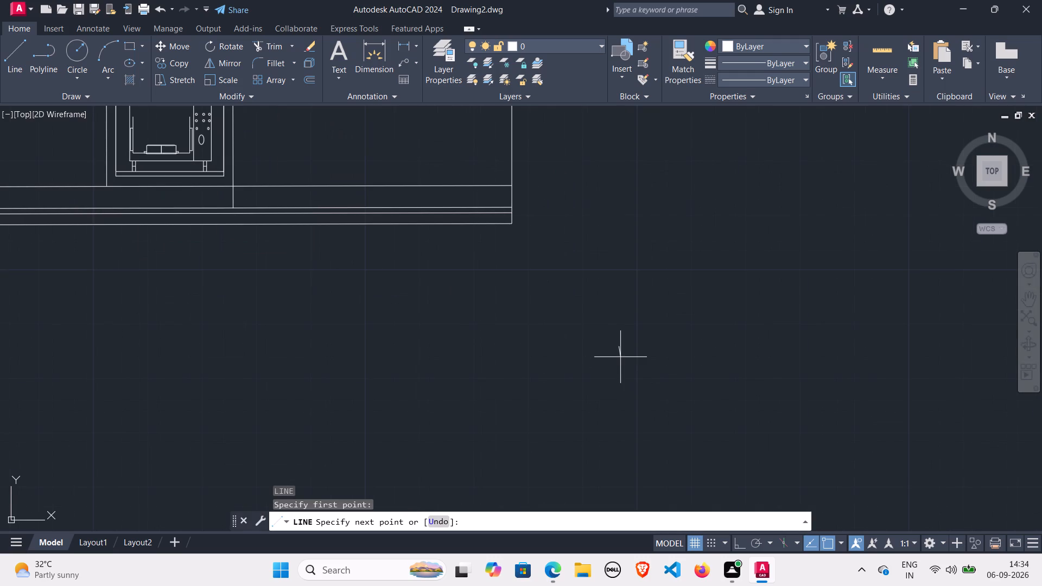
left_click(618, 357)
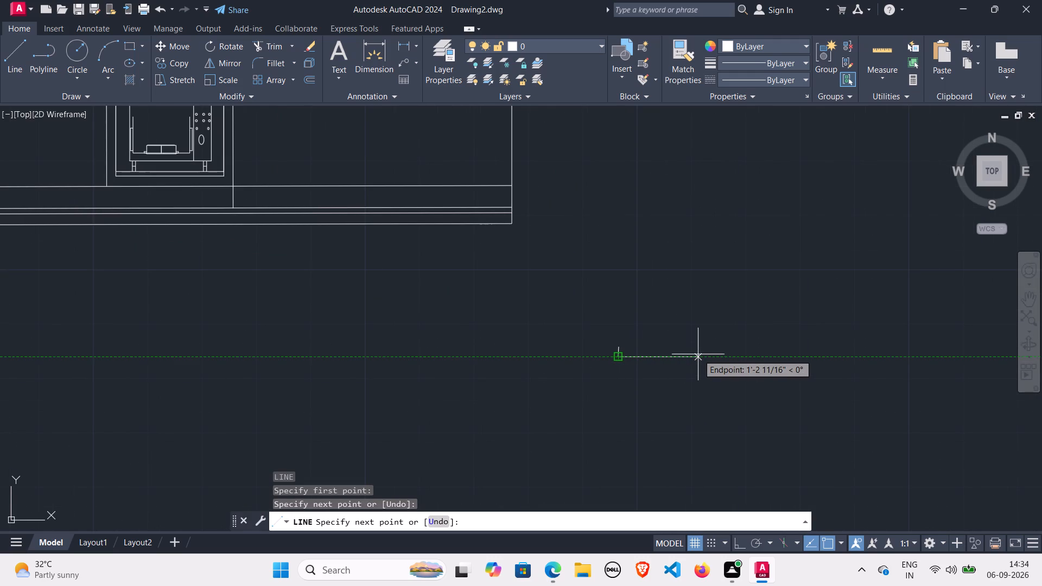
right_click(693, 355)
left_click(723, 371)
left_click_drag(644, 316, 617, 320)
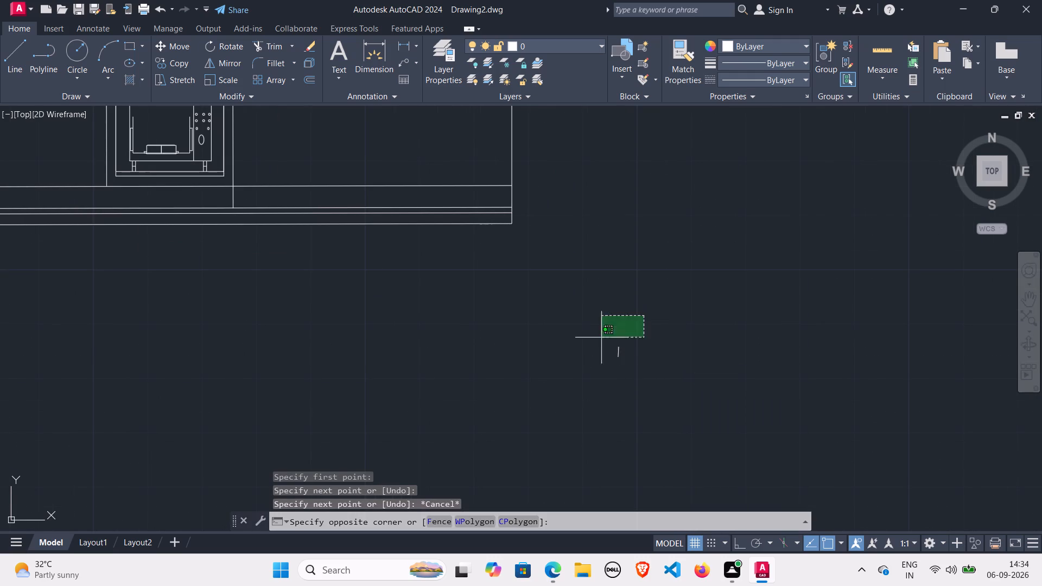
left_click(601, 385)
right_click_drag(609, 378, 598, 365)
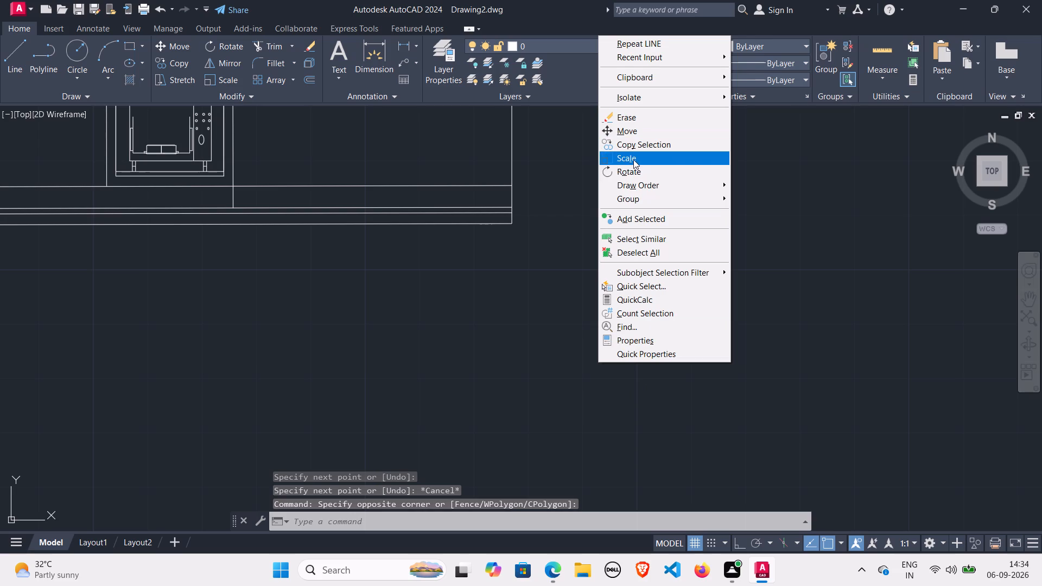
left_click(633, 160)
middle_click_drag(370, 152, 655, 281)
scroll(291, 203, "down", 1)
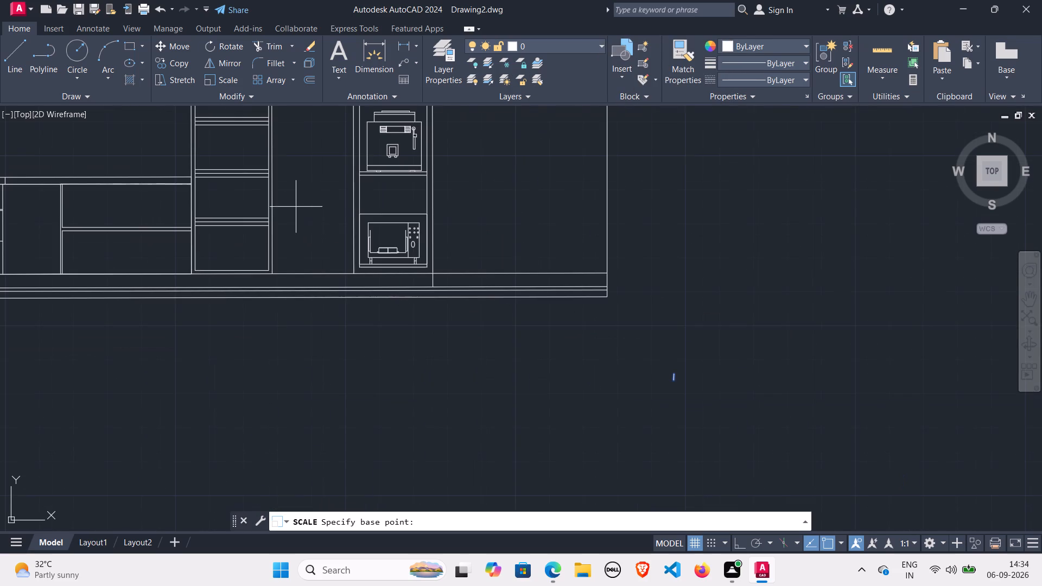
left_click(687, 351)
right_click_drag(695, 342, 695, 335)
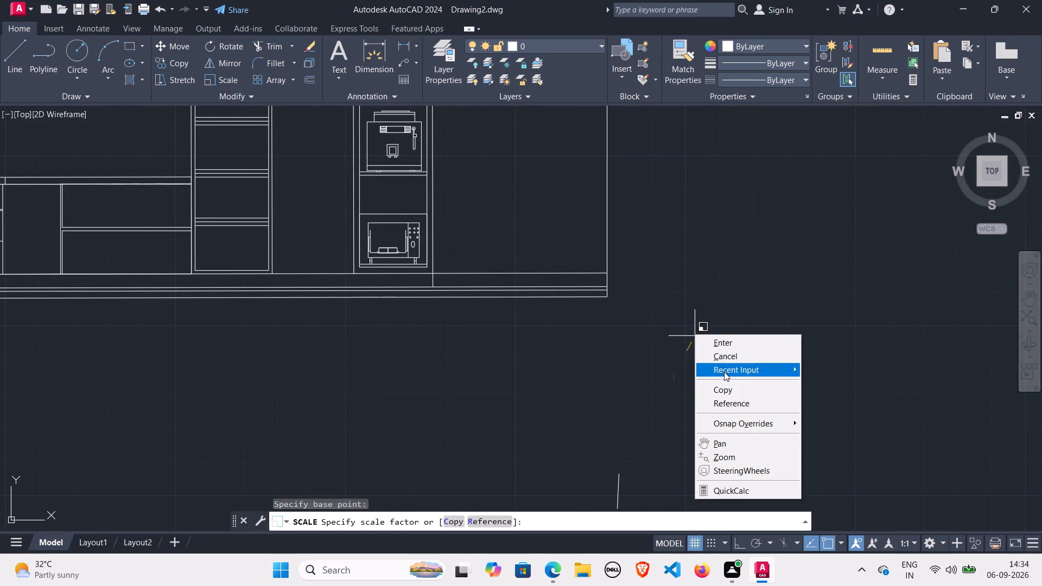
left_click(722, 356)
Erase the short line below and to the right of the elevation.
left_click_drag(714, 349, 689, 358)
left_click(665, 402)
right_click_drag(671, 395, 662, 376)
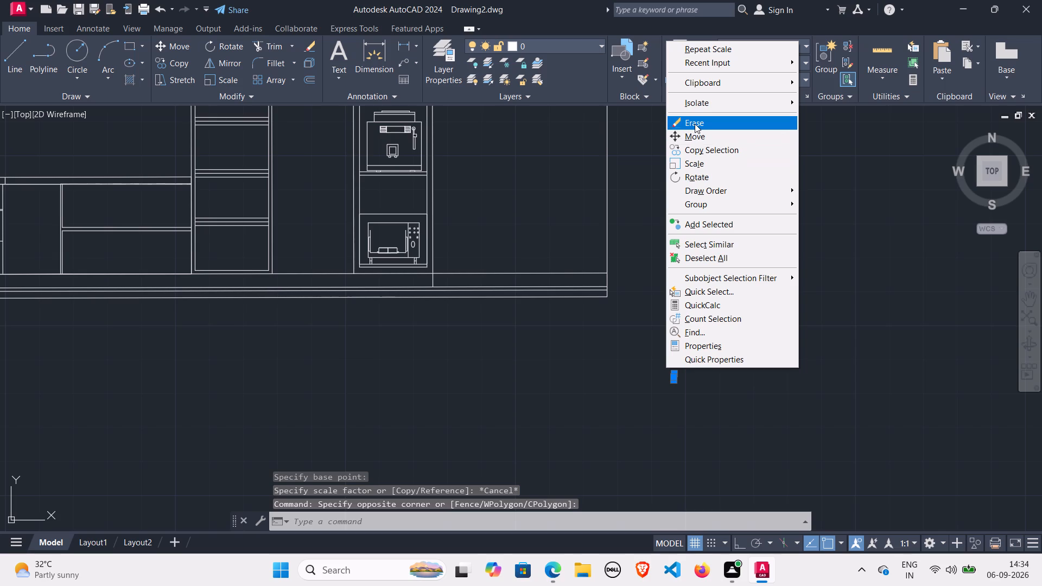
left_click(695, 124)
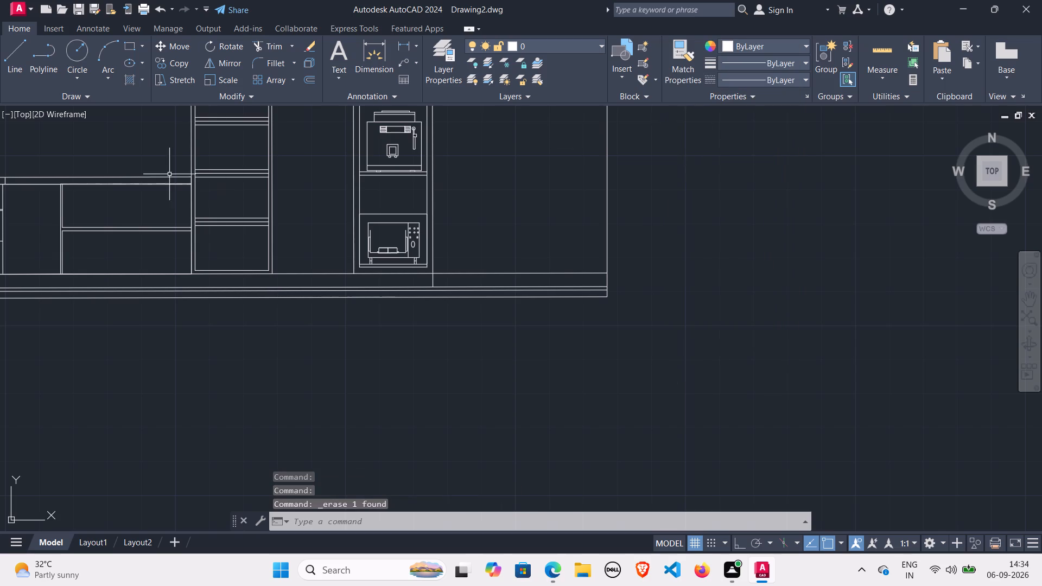
Draw a thin closed horizontal rectangle about 3/8" high with lines, centred in the lower band of the tall bay's lowest shelf.
middle_click_drag(169, 174, 403, 246)
left_click(13, 50)
scroll(436, 313, "up", 1)
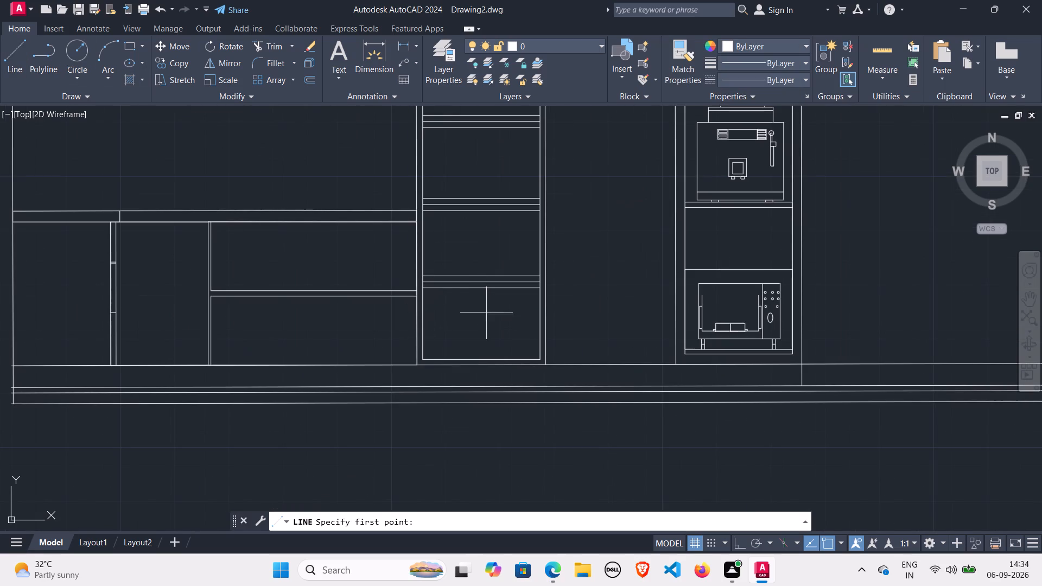
scroll(490, 321, "up", 1)
middle_click_drag(491, 324, 462, 292)
scroll(422, 258, "up", 2)
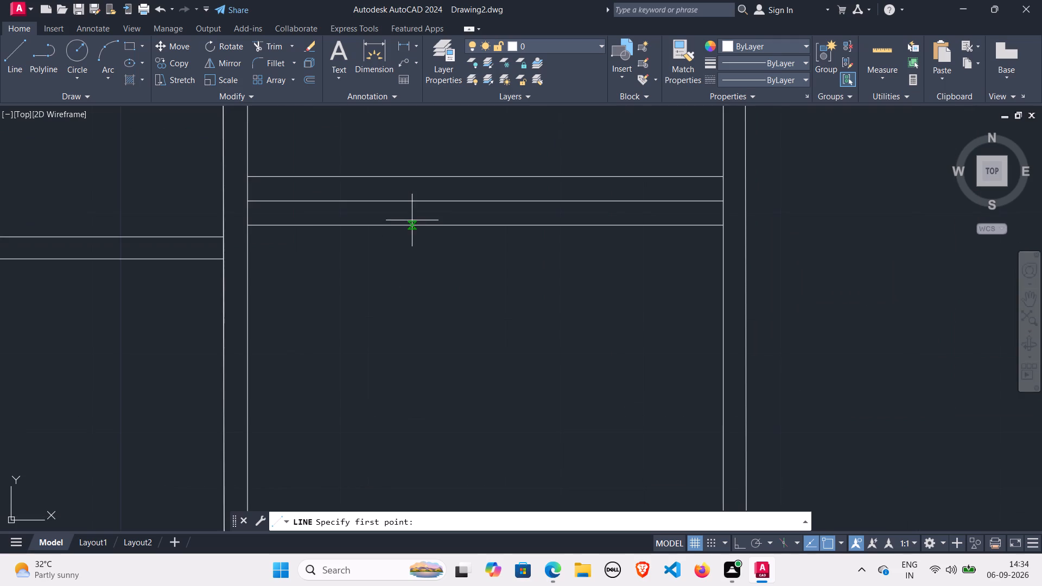
scroll(419, 215, "up", 2)
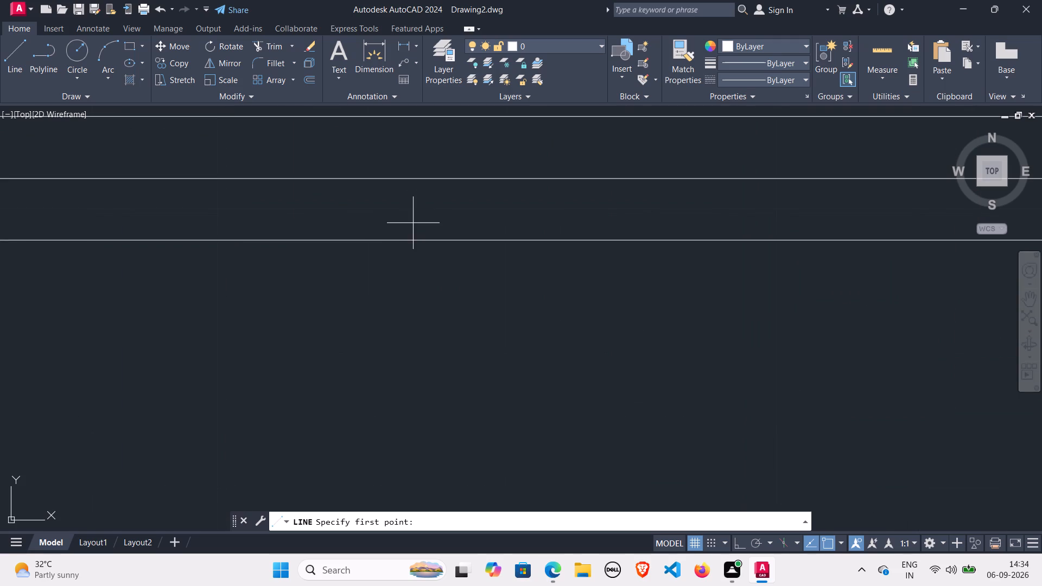
left_click(390, 202)
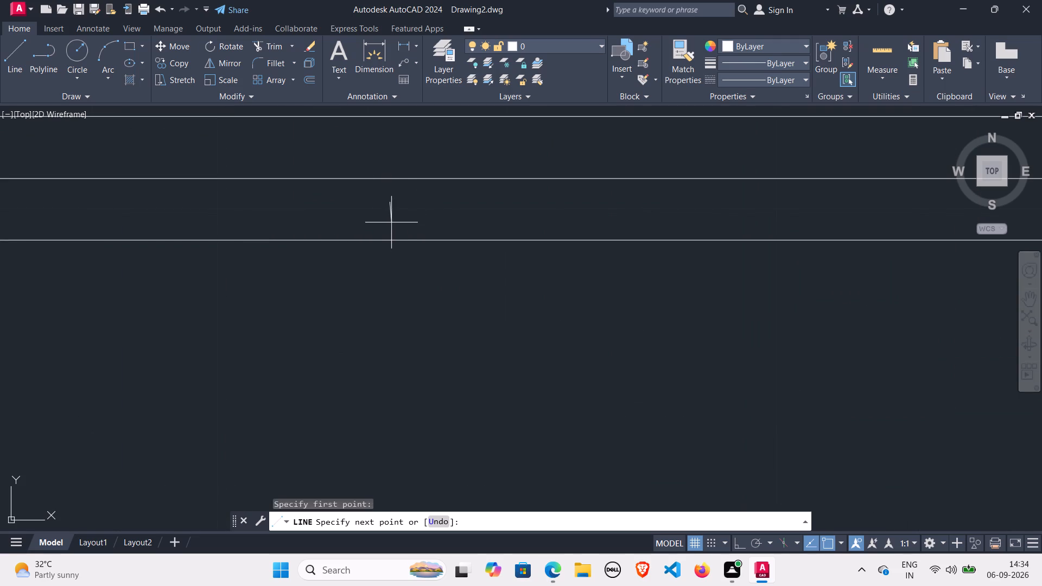
scroll(384, 226, "down", 2)
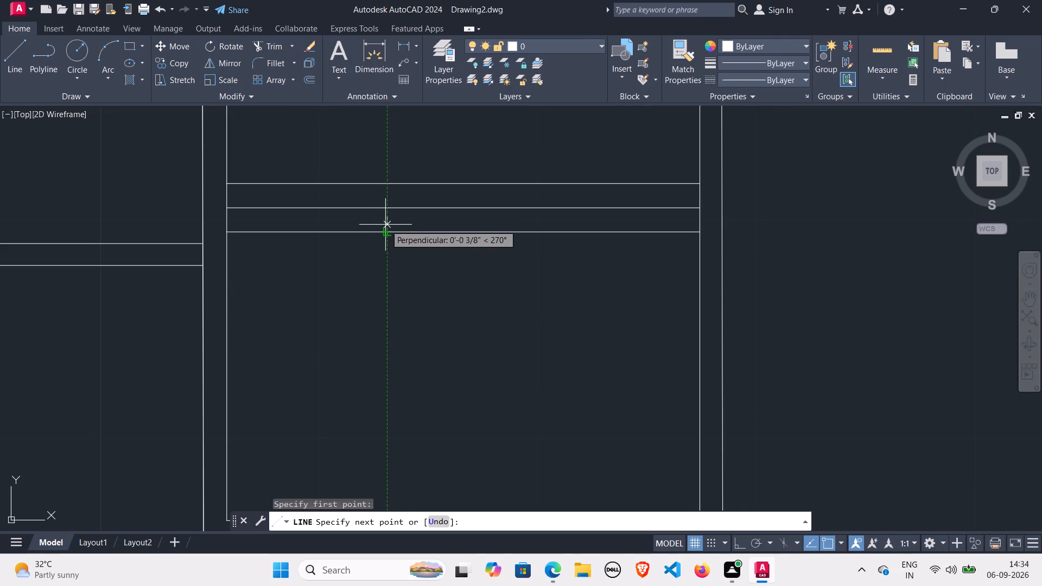
left_click(387, 225)
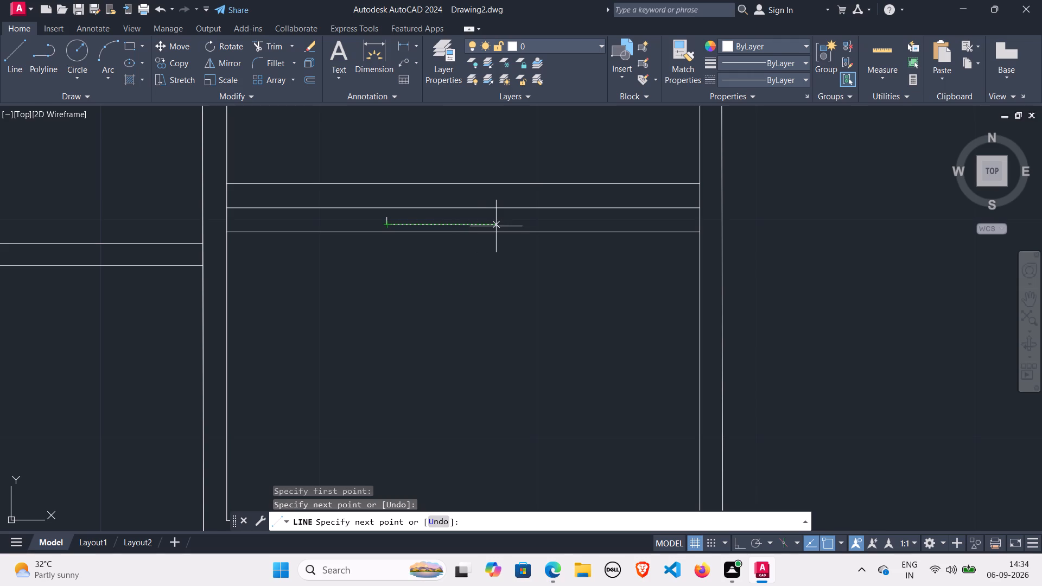
scroll(509, 220, "up", 1)
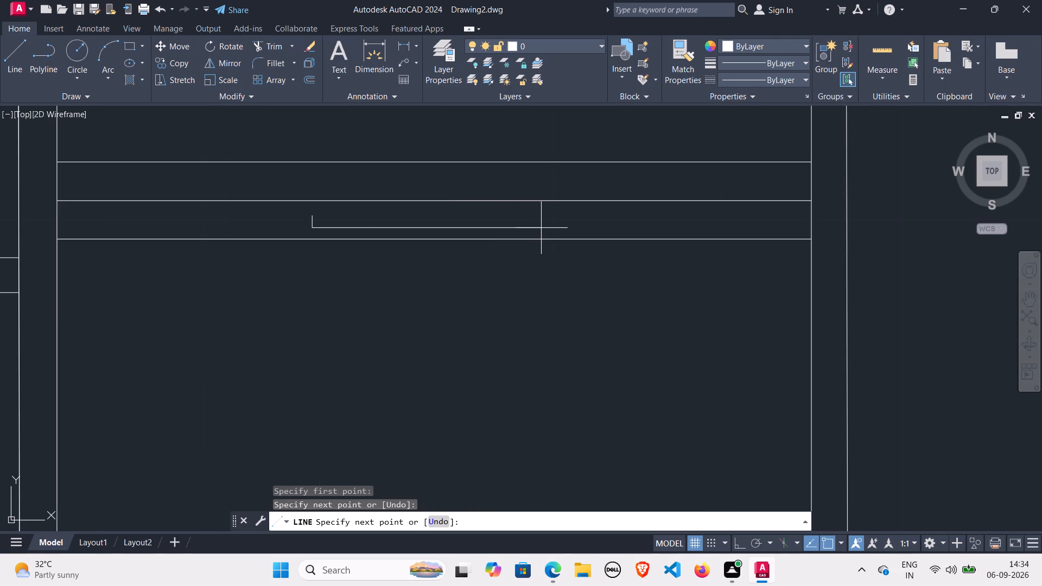
left_click(547, 227)
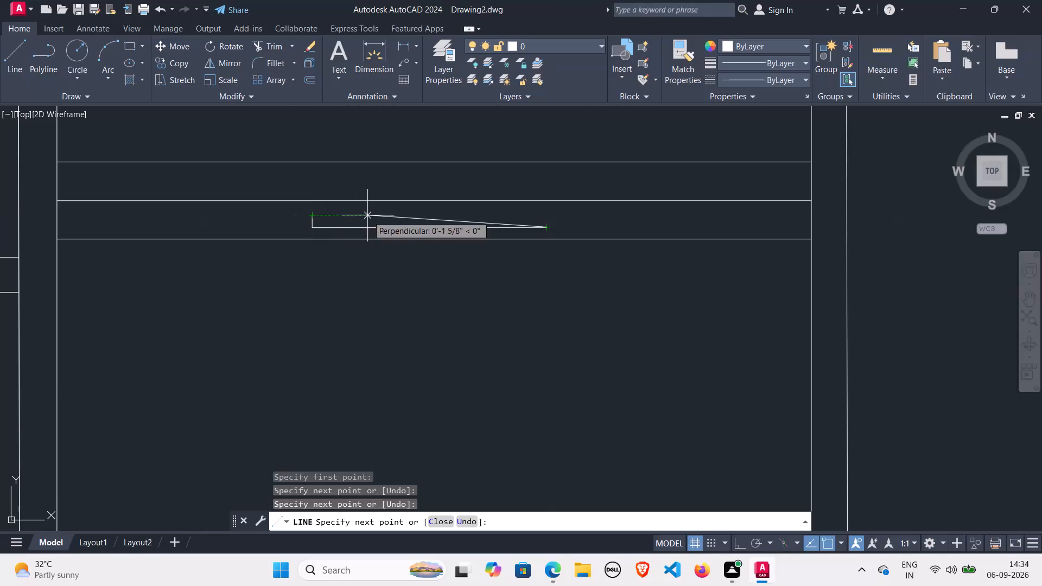
left_click(547, 215)
left_click(313, 213)
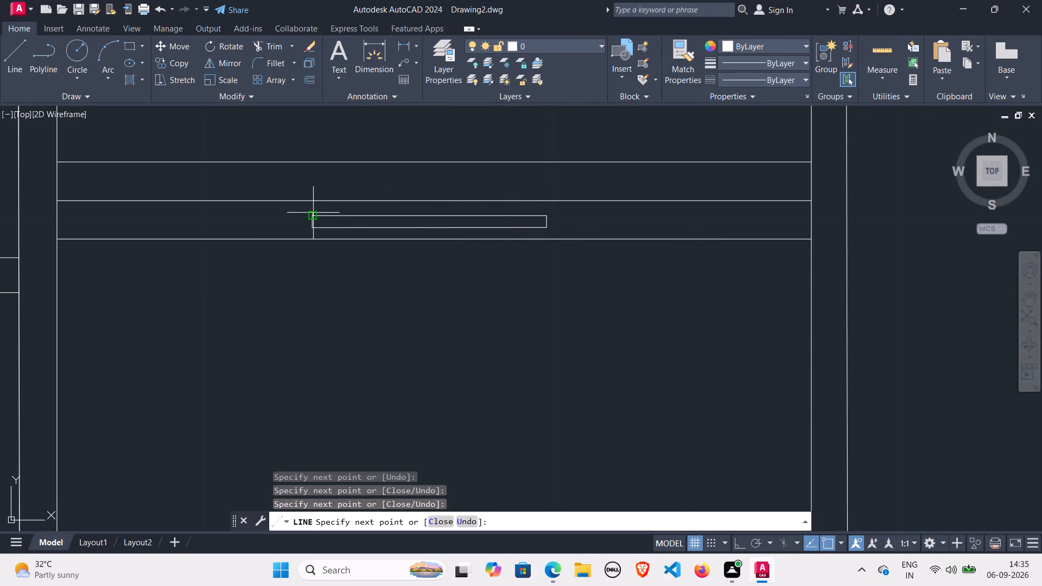
key("space")
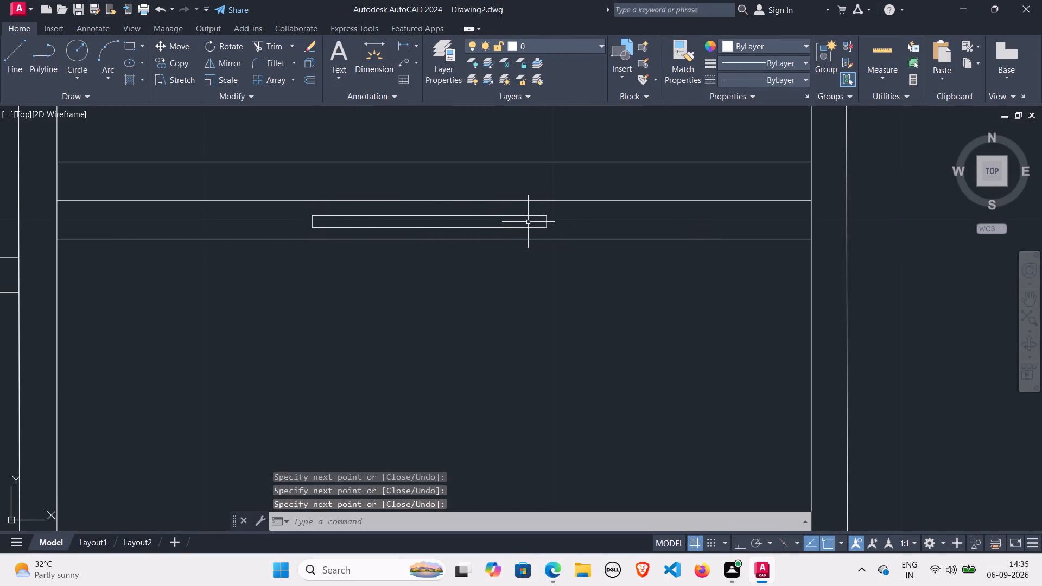
Set the colour of the thin rectangle's four lines to black (0,0,0).
left_click(530, 222)
left_click(562, 224)
left_click_drag(552, 212, 539, 214)
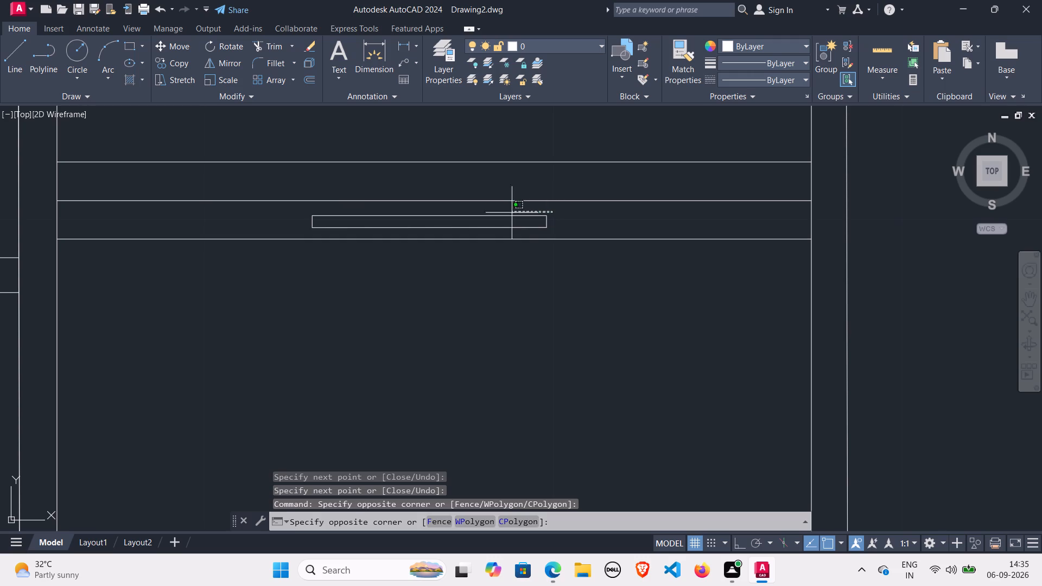
left_click(298, 233)
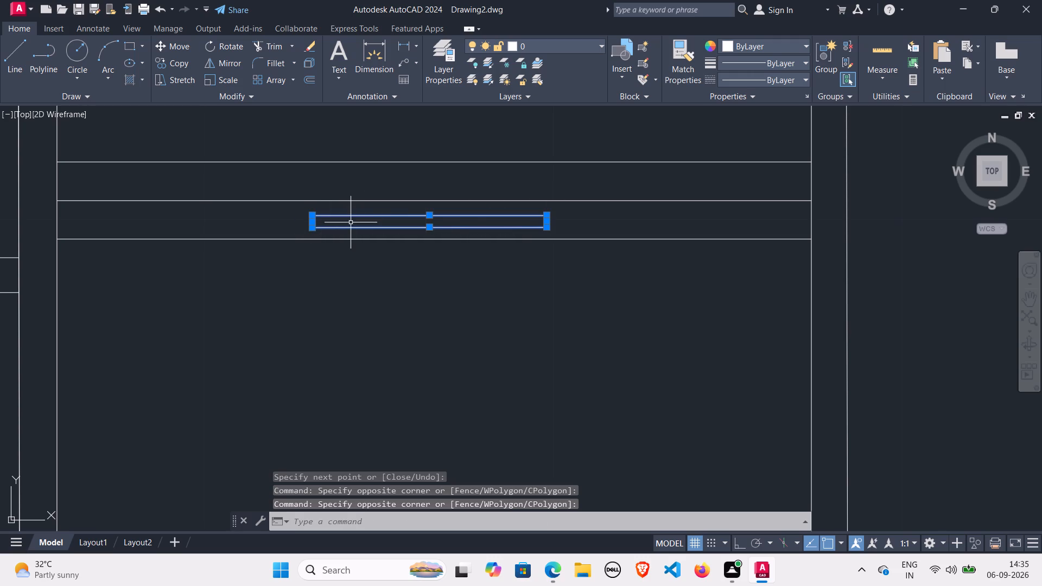
left_click(796, 46)
left_click(724, 92)
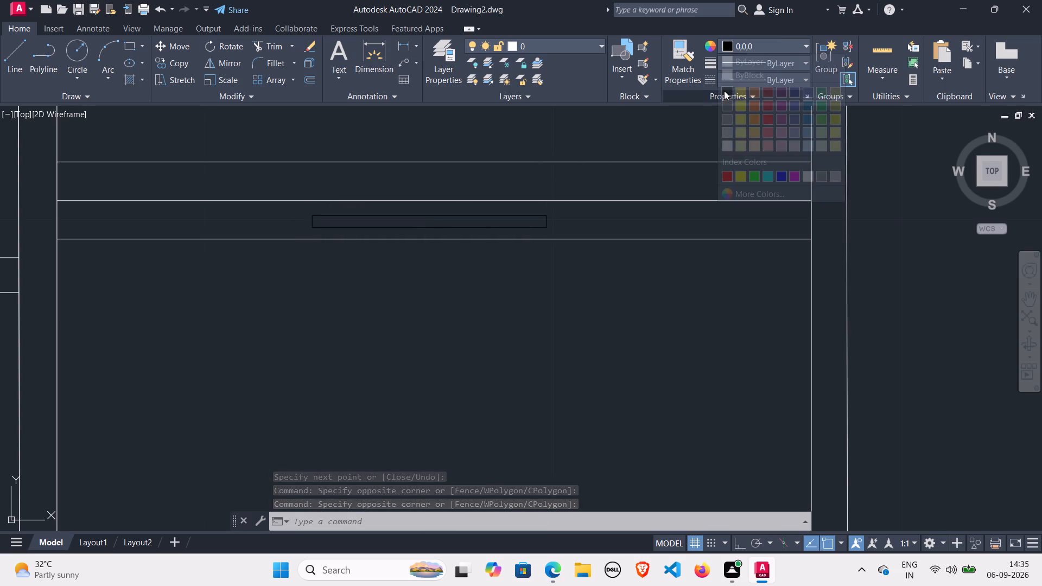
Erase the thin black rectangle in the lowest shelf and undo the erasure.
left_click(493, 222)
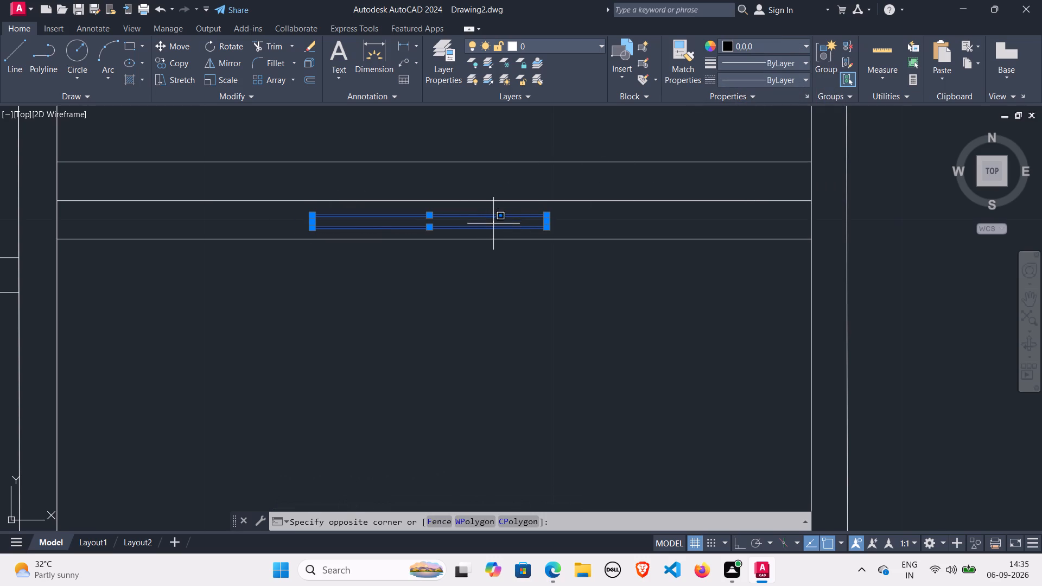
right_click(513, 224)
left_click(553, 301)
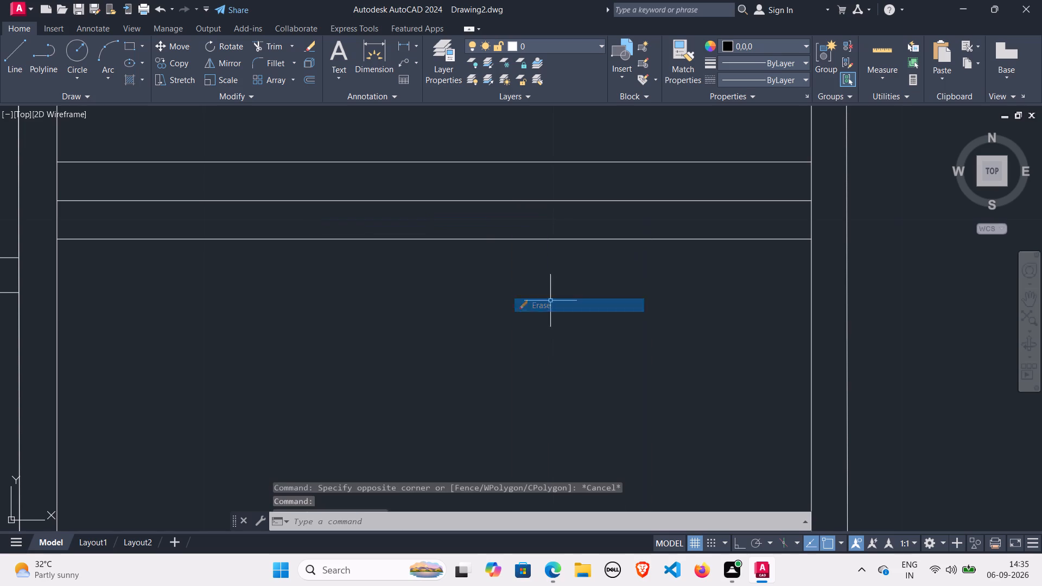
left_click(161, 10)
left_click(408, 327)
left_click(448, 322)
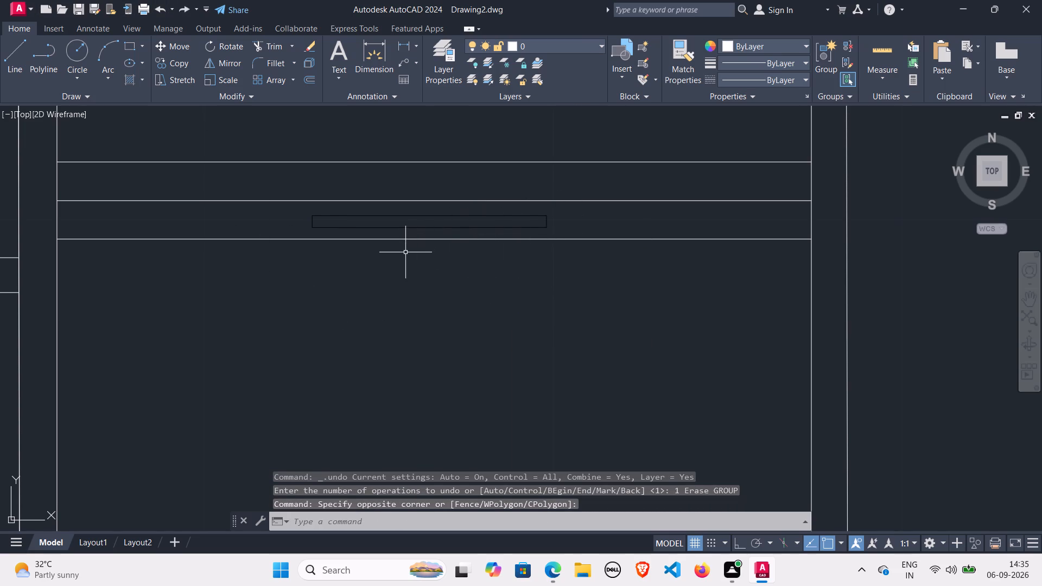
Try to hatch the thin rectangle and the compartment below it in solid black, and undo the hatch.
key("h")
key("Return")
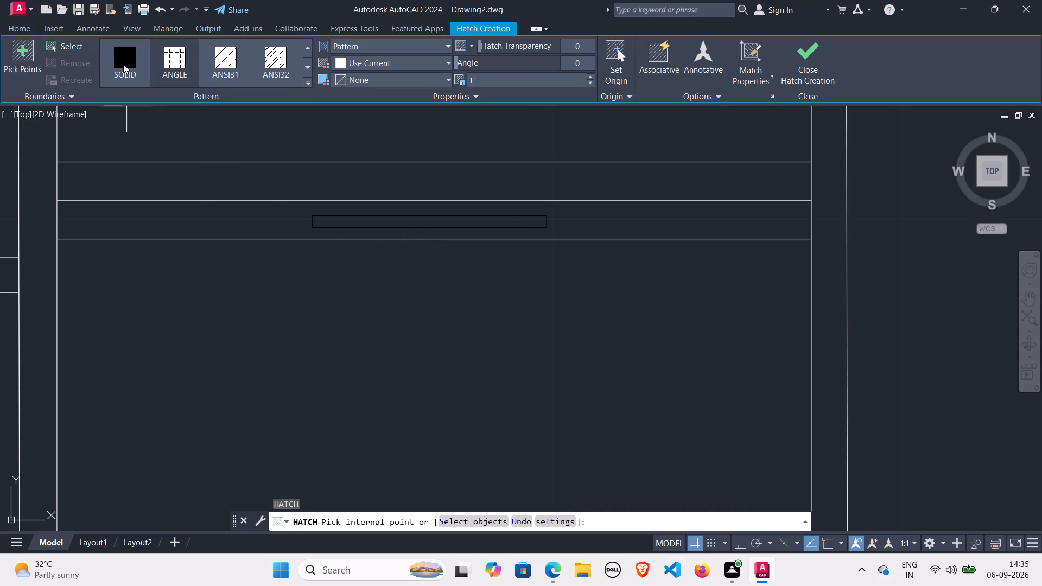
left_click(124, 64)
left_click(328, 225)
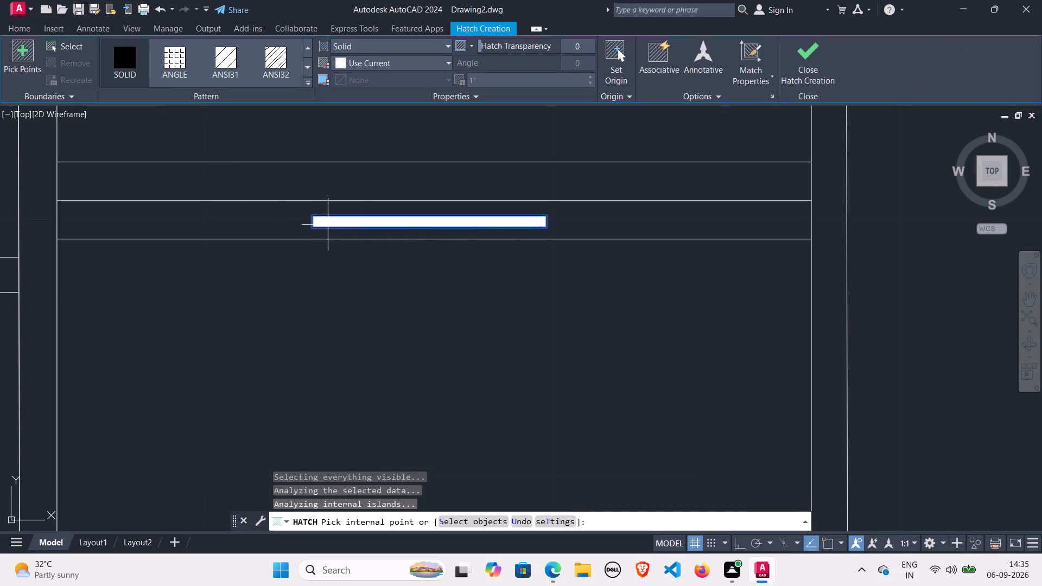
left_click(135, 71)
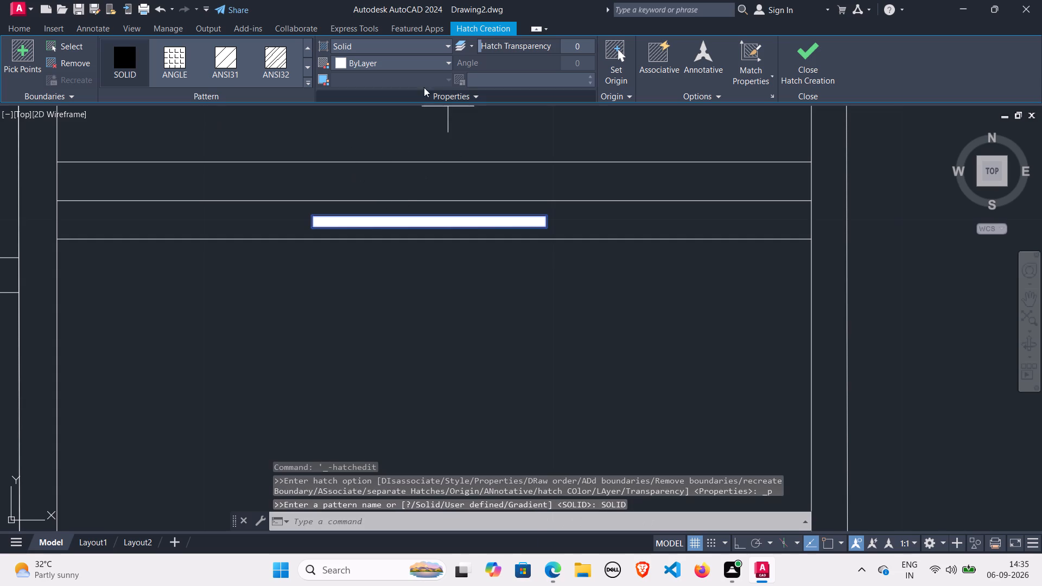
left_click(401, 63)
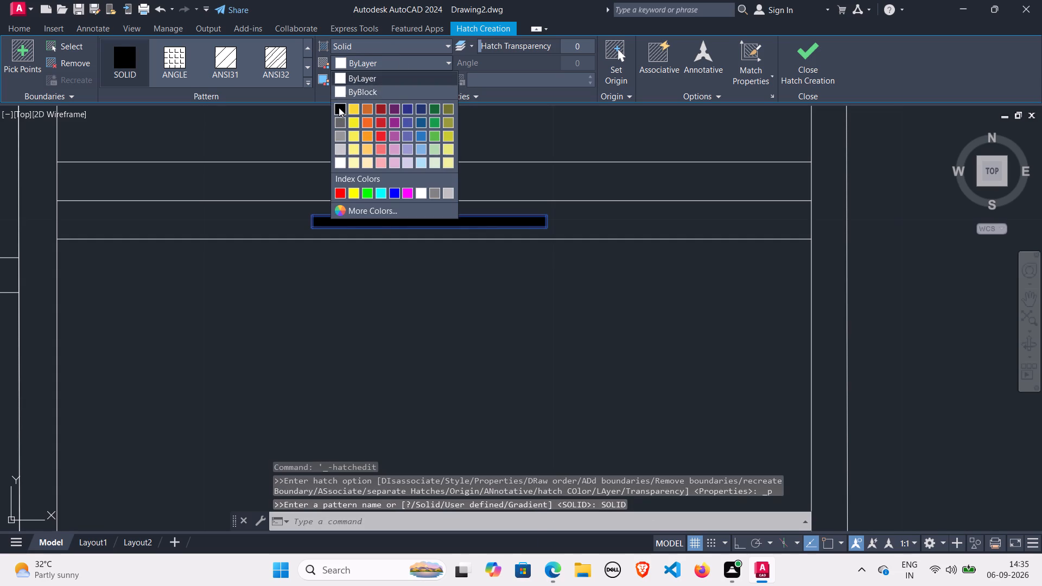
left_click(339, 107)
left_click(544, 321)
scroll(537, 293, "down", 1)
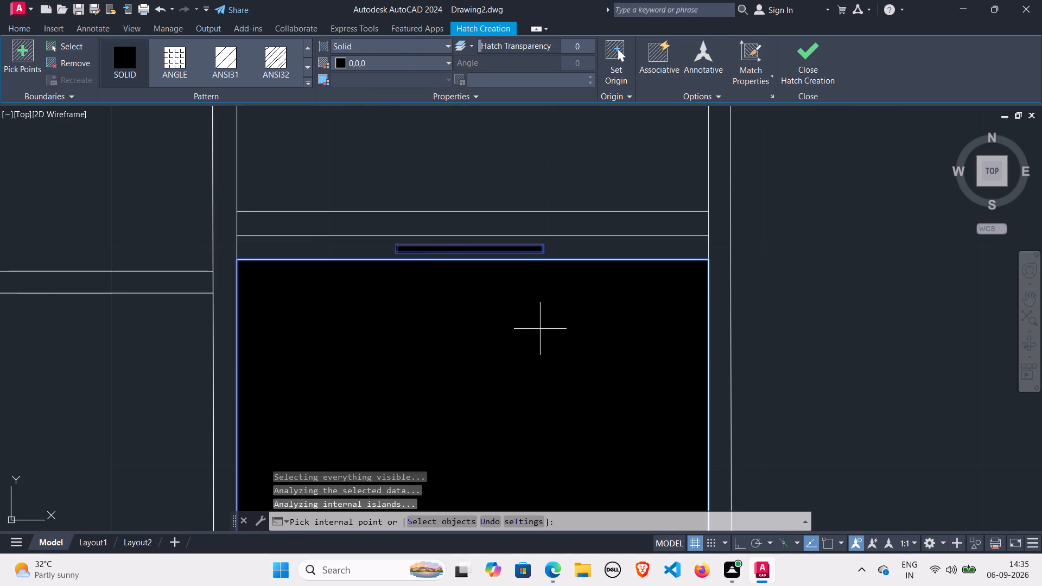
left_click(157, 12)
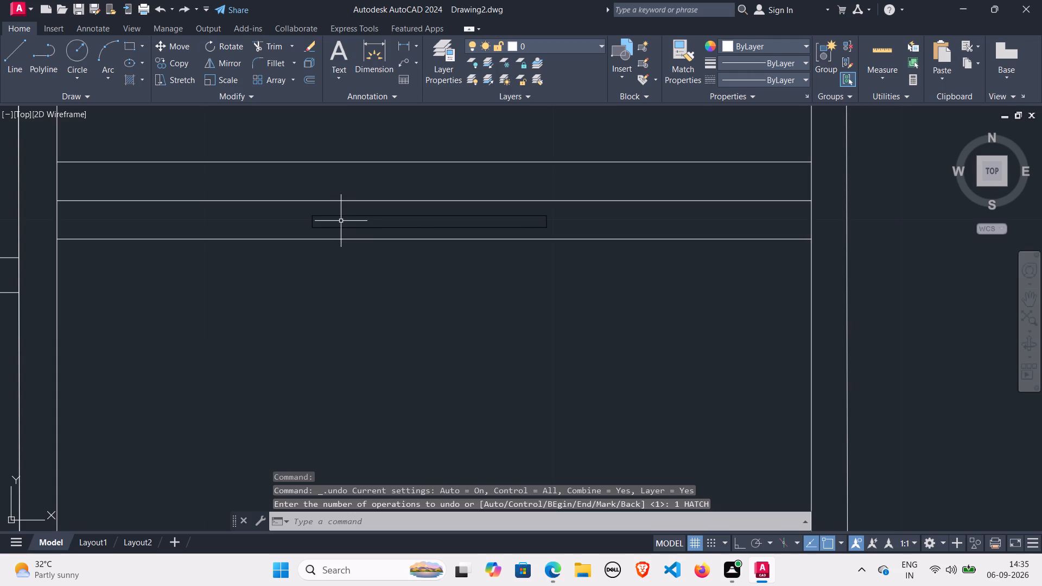
Hatch only the inside of the thin rectangle with the SOLID pattern in black (0,0,0).
type("H")
key("space")
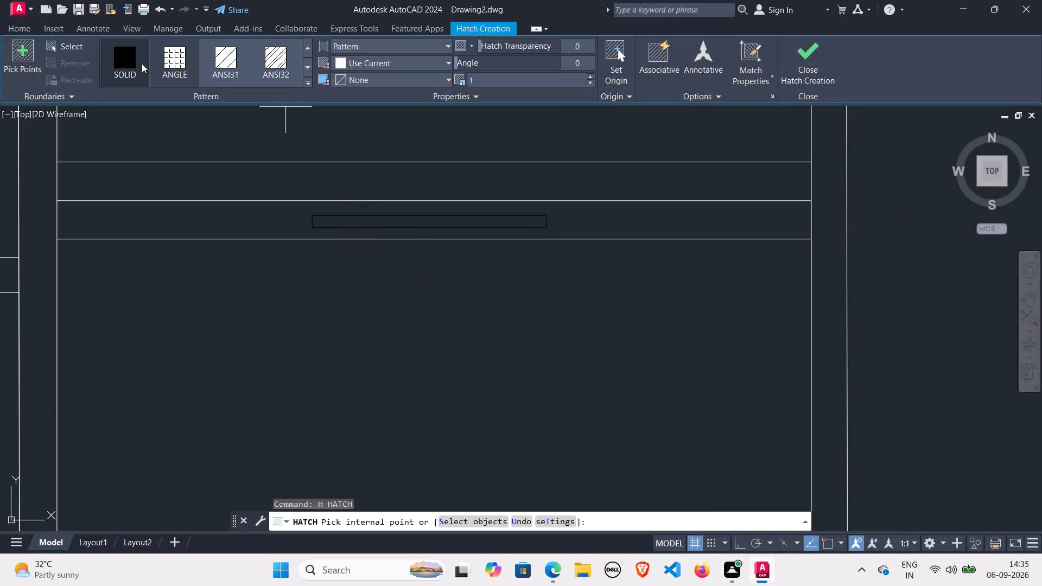
left_click(142, 63)
left_click(364, 59)
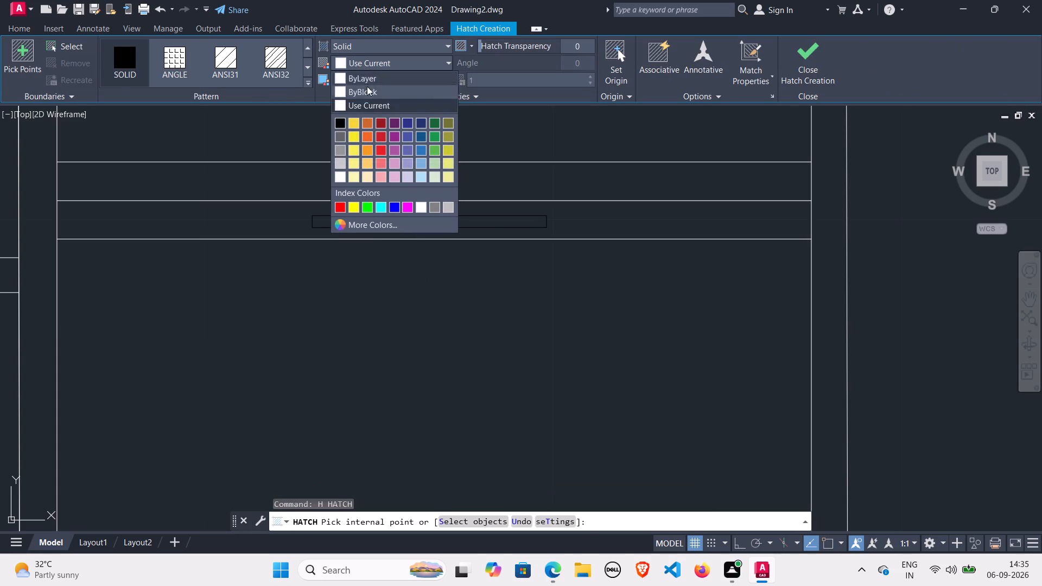
left_click(341, 122)
left_click(339, 223)
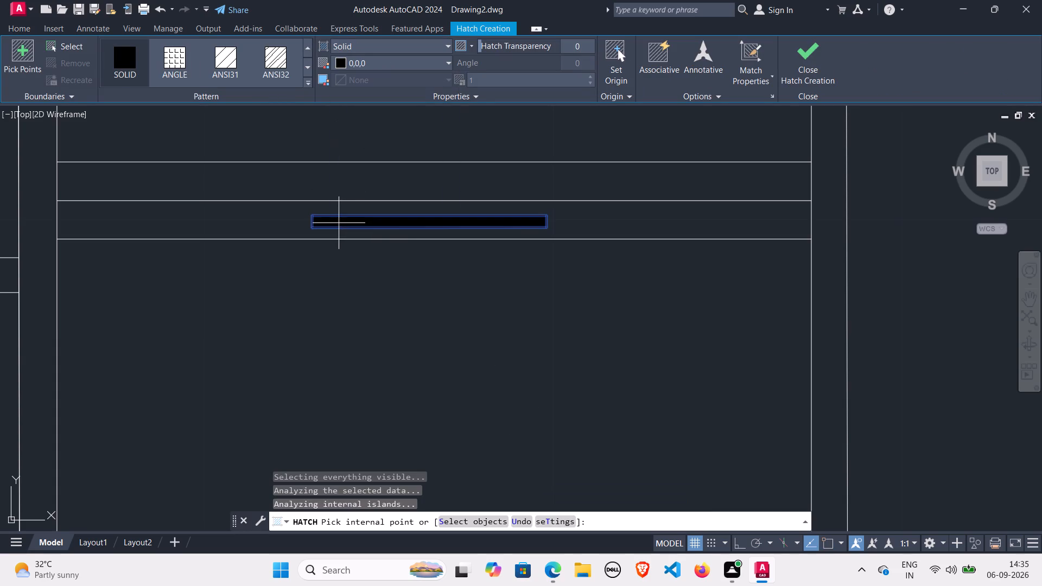
left_click(806, 58)
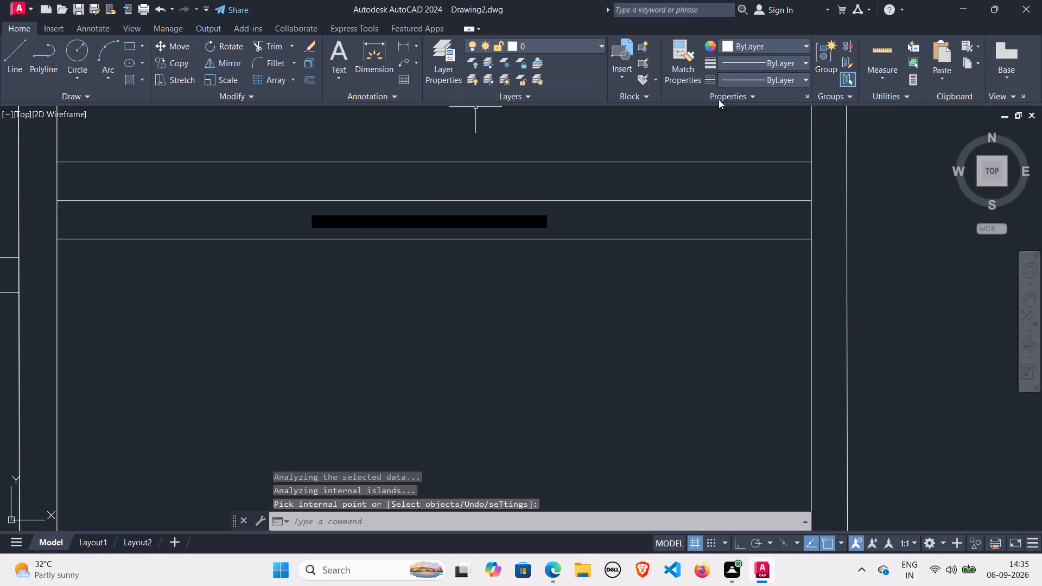
Copy the filled black strip straight up about 1'-2 3/8" with Ortho on, into the lower band of the shelf above.
scroll(414, 189, "down", 2)
middle_click_drag(431, 183, 436, 321)
scroll(447, 315, "down", 1)
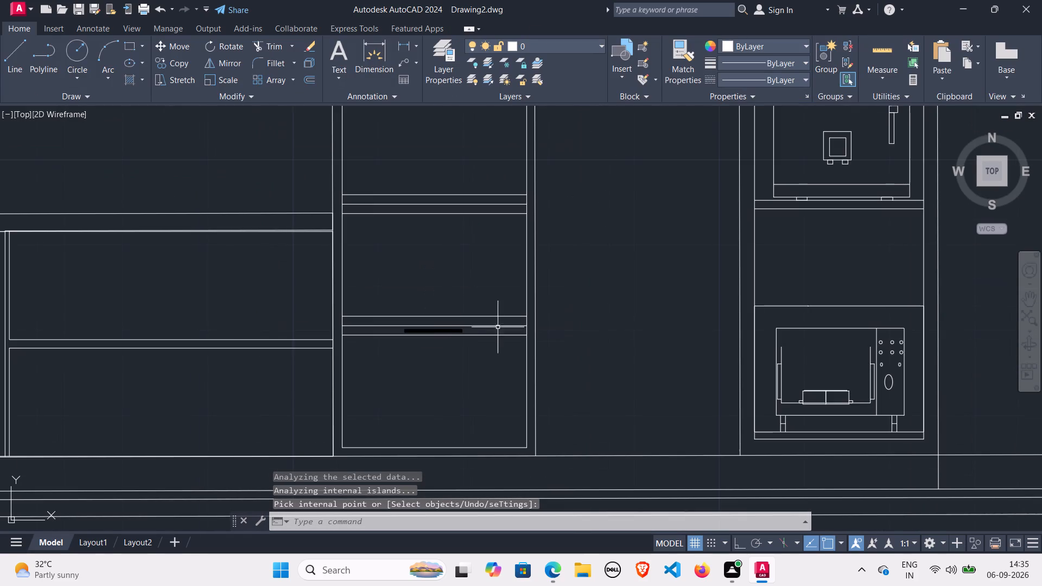
scroll(486, 340, "up", 1)
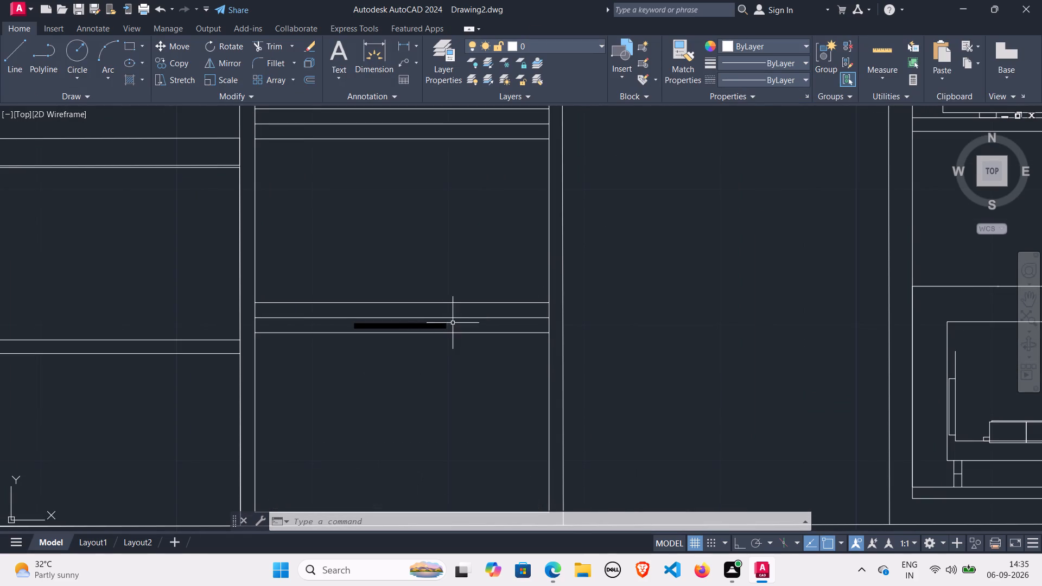
left_click(453, 323)
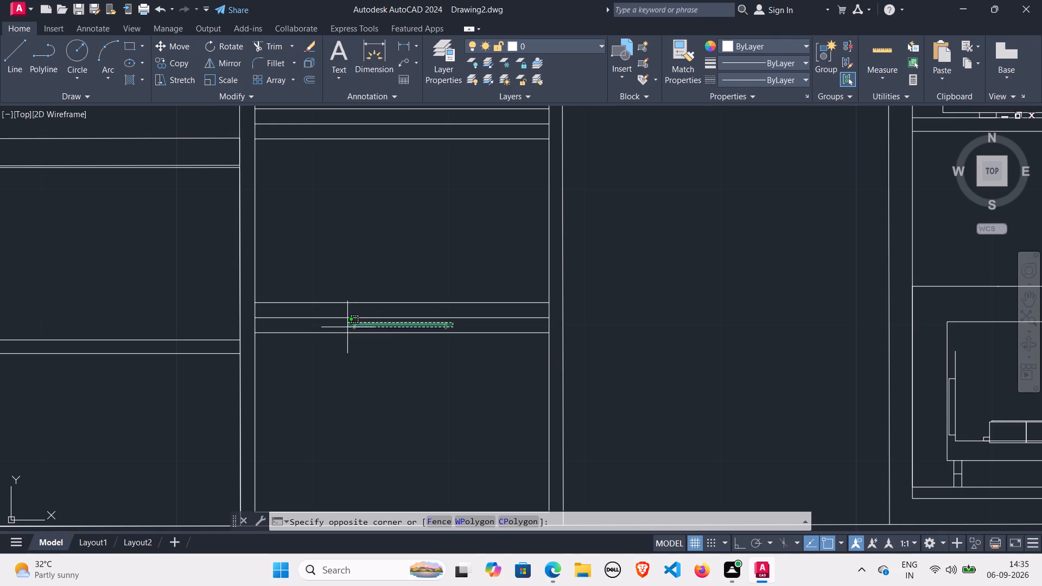
left_click(345, 329)
right_click(358, 324)
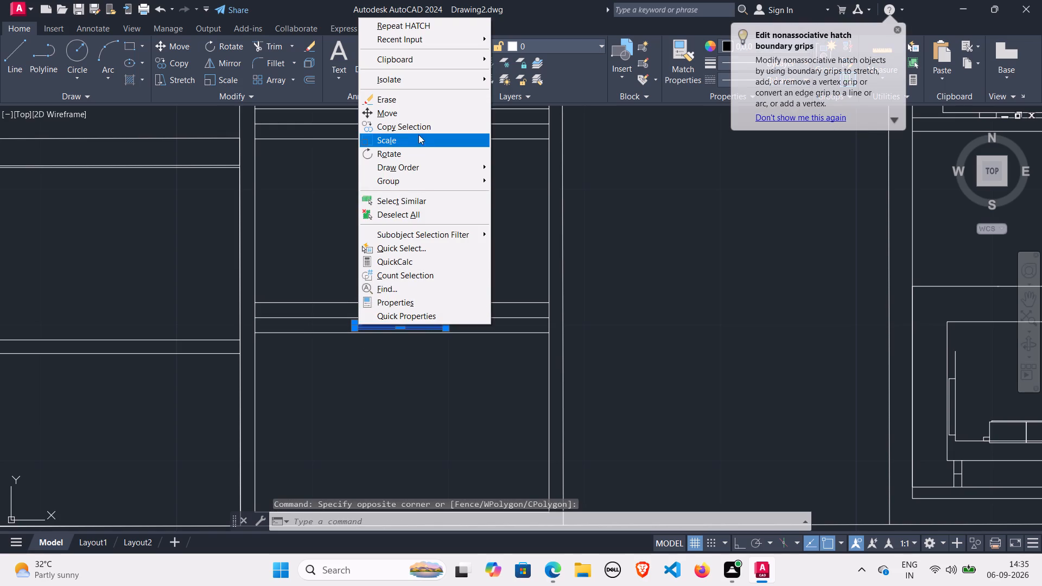
left_click(406, 124)
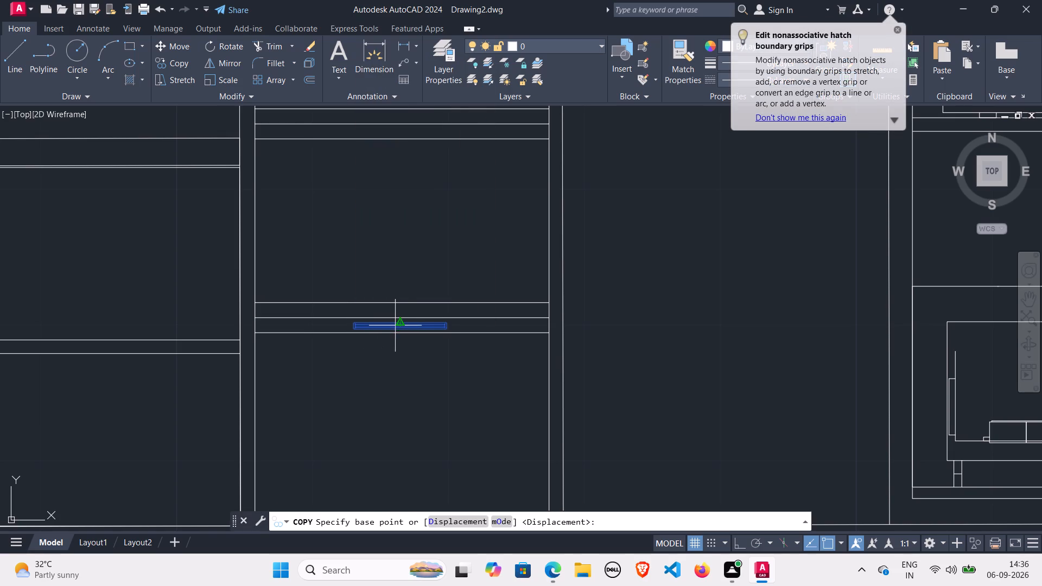
left_click(399, 324)
scroll(406, 215, "up", 1)
middle_click_drag(406, 218, 400, 329)
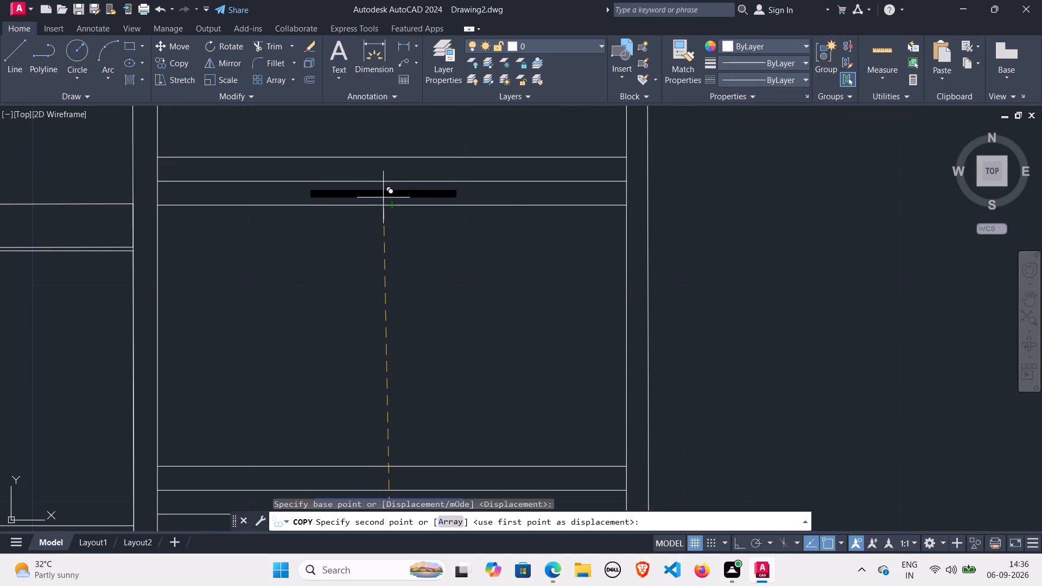
key("F8")
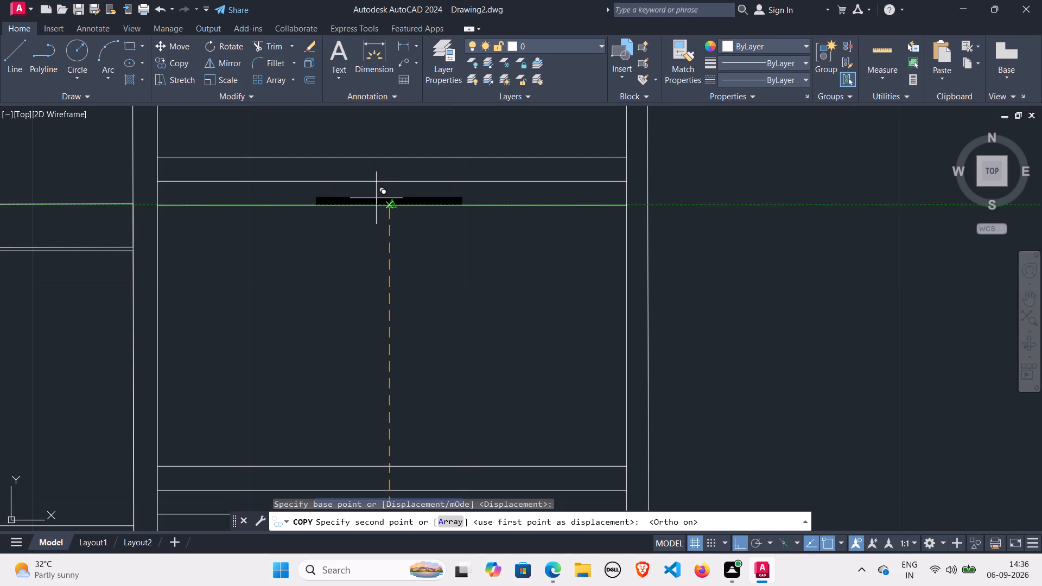
scroll(376, 193, "up", 1)
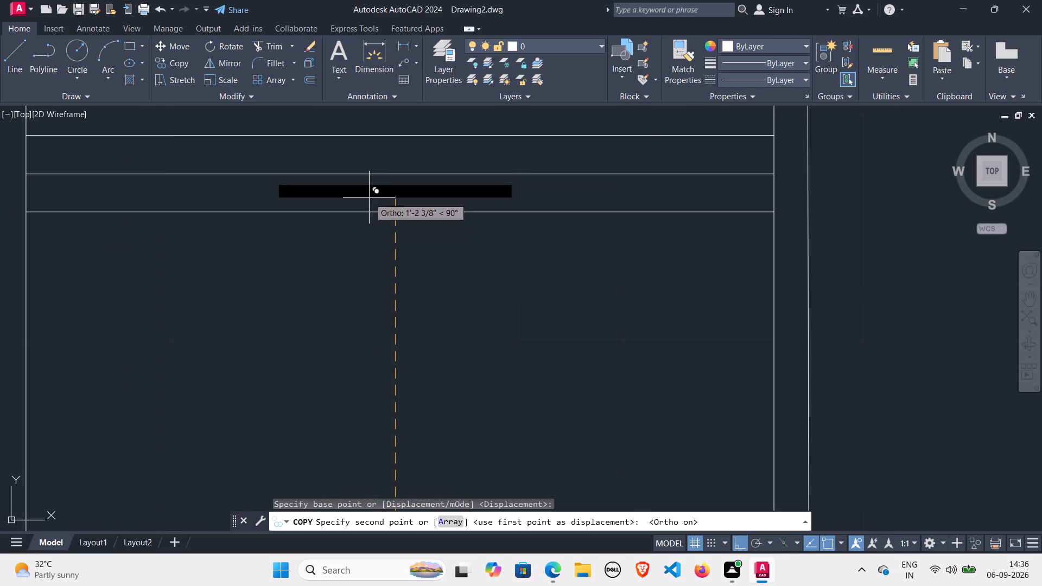
left_click(369, 201)
Copy the filled black strip straight up into the lower bands of the next two shelves, the higher about 3'-10" above the original.
middle_click_drag(383, 160, 383, 284)
scroll(377, 207, "down", 1)
middle_click_drag(389, 189, 376, 324)
scroll(375, 329, "down", 1)
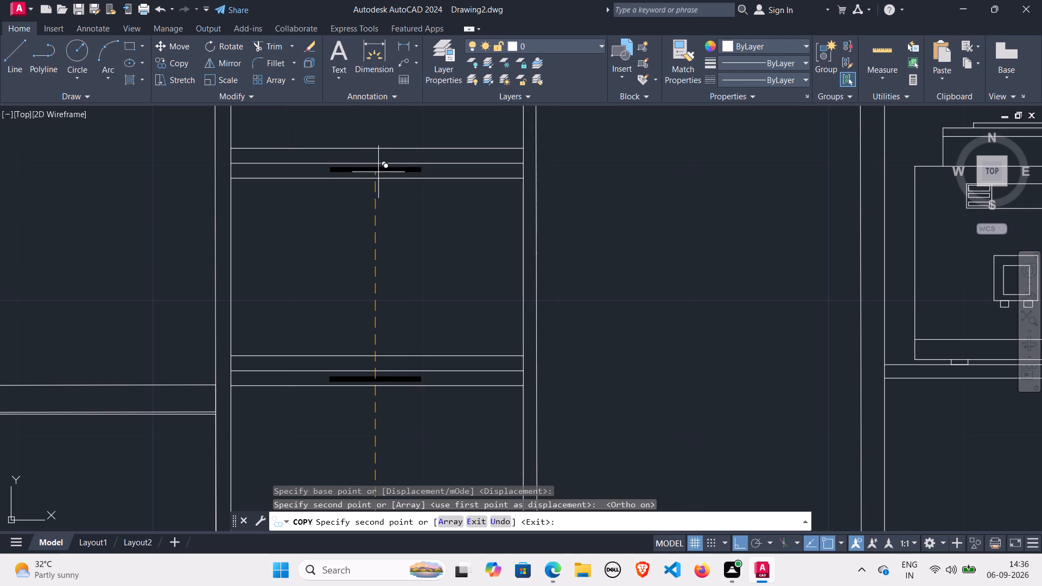
scroll(380, 171, "up", 1)
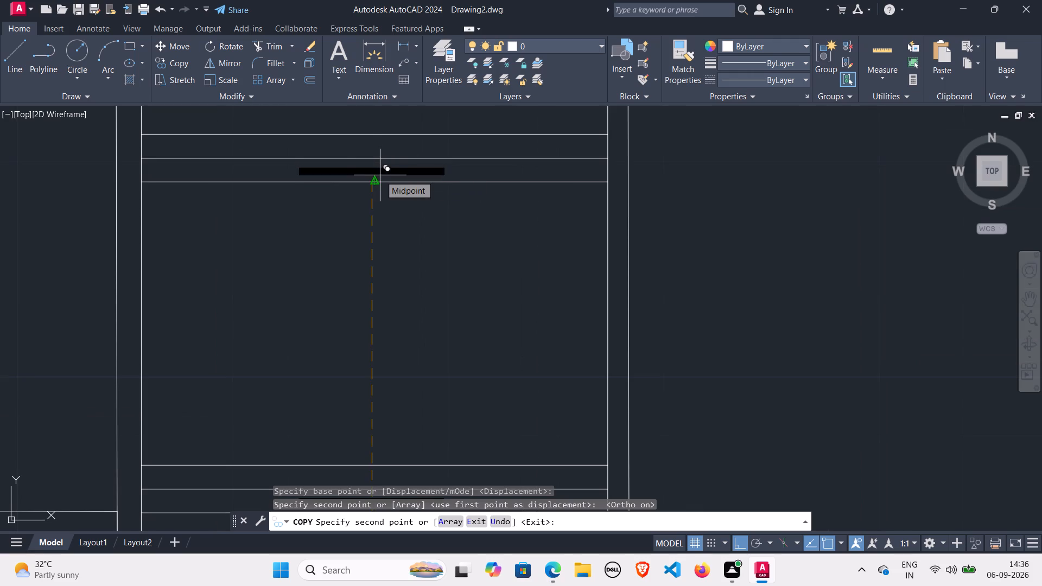
left_click(380, 174)
middle_click_drag(384, 159, 374, 349)
scroll(371, 239, "down", 2)
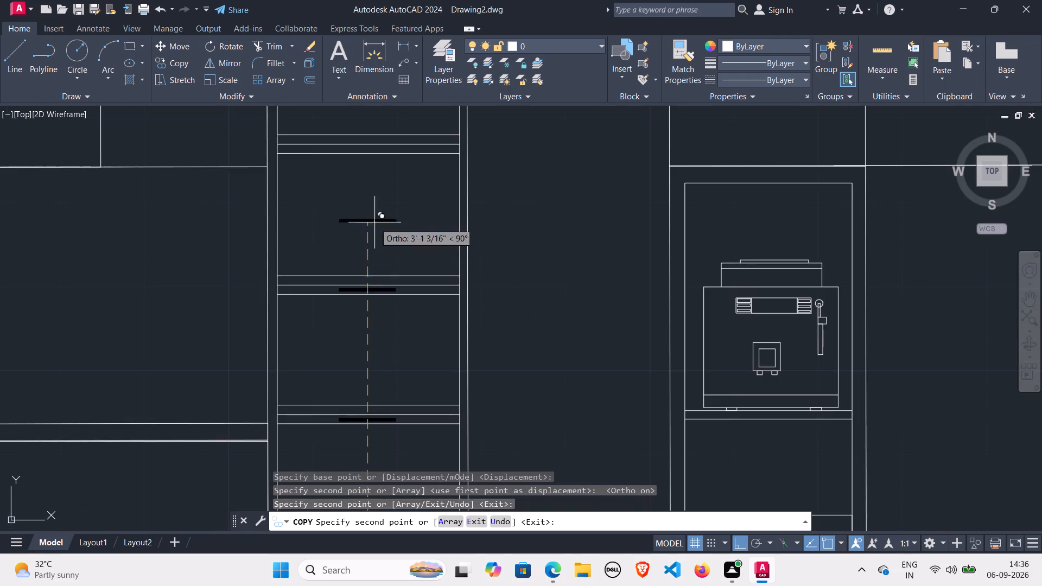
middle_click_drag(374, 221, 367, 316)
scroll(365, 243, "up", 3)
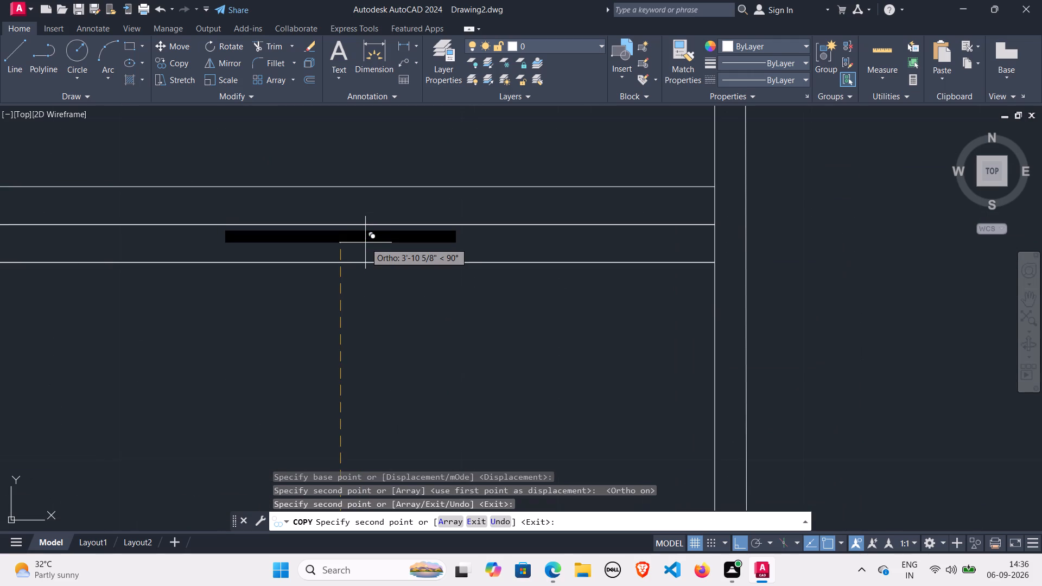
left_click(365, 251)
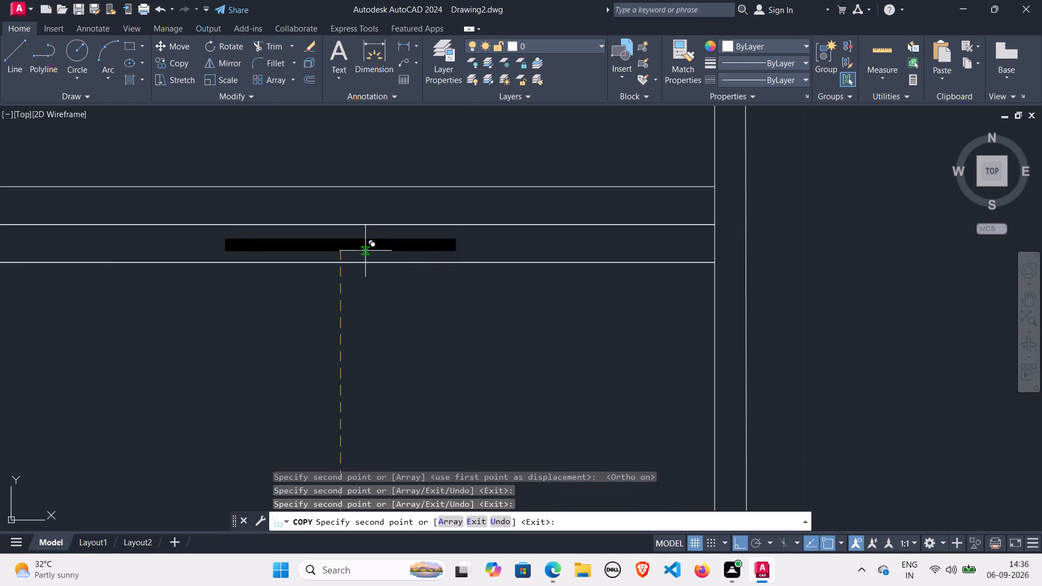
Place another strip copy about 5'-1 9/16" above the original, inside the tall bay's top band, and end the copying.
middle_click_drag(382, 175, 382, 338)
scroll(351, 262, "down", 1)
middle_click_drag(346, 212, 351, 365)
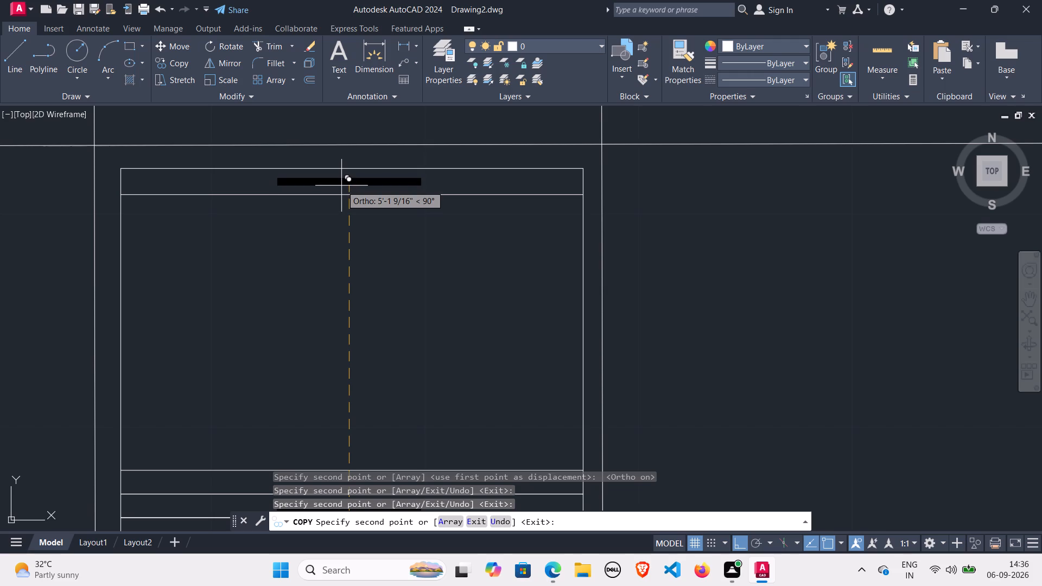
left_click(341, 186)
scroll(350, 277, "down", 1)
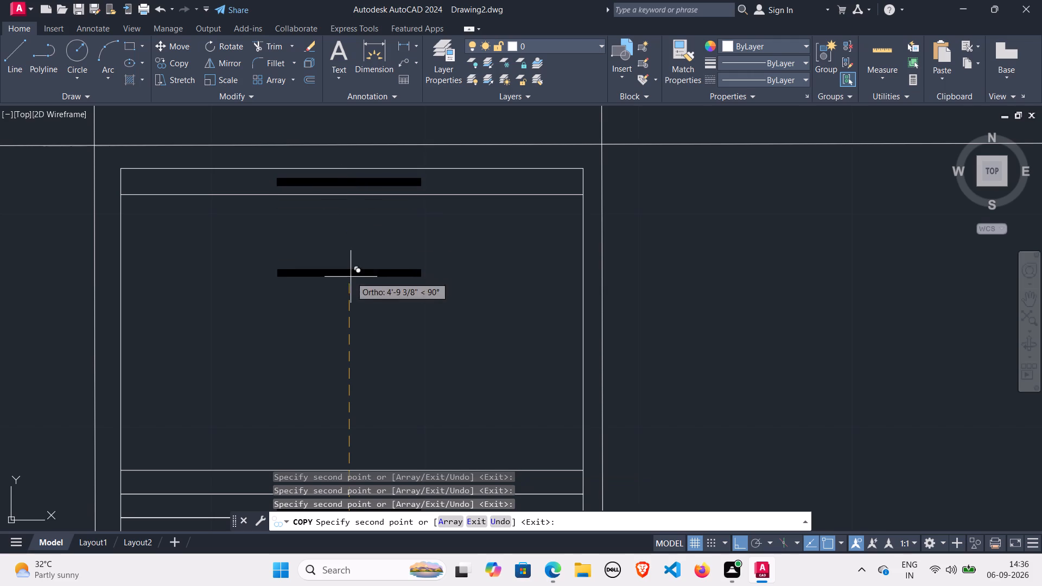
scroll(350, 277, "down", 4)
scroll(371, 315, "up", 1)
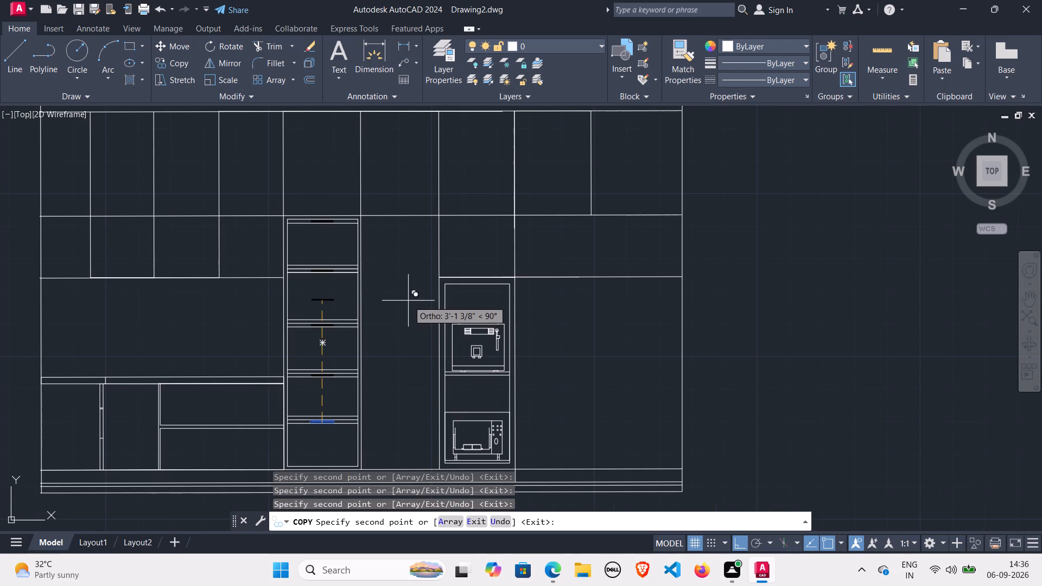
key("space")
Draw a three-sided box outline about 7 1/16" high and 1'-0 5/8" wide on the floor of the tall bay's lowest compartment.
scroll(360, 336, "down", 1)
scroll(360, 326, "up", 2)
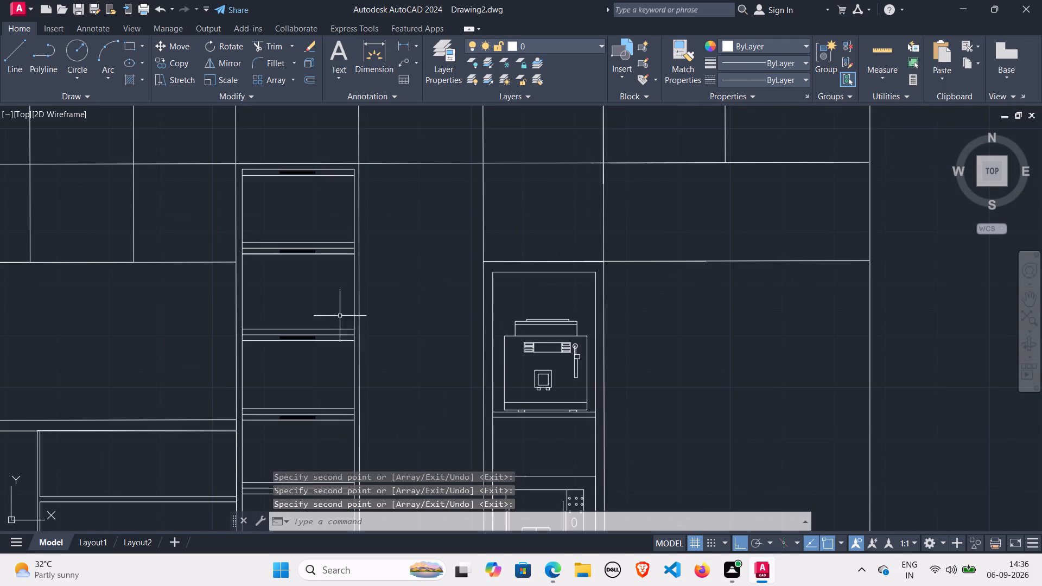
middle_click_drag(335, 311, 359, 223)
scroll(338, 319, "down", 1)
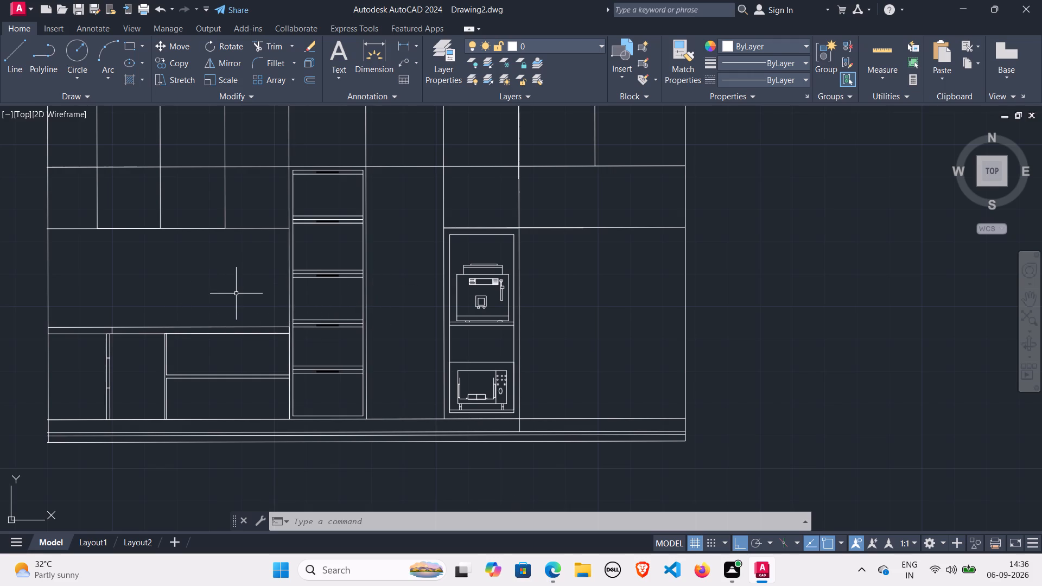
key("l")
key("Return")
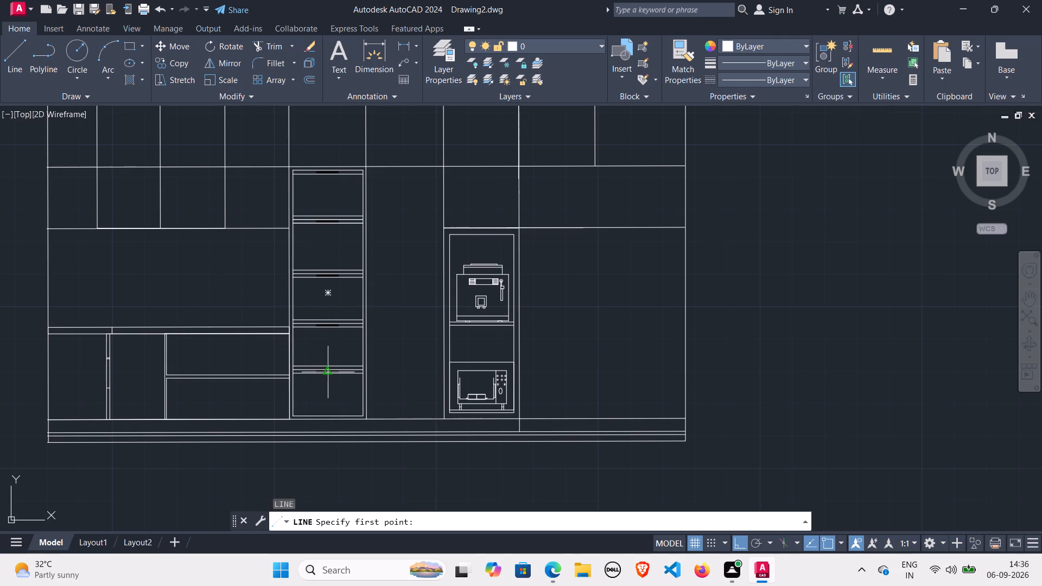
scroll(303, 379, "up", 1)
middle_click_drag(309, 435, 313, 404)
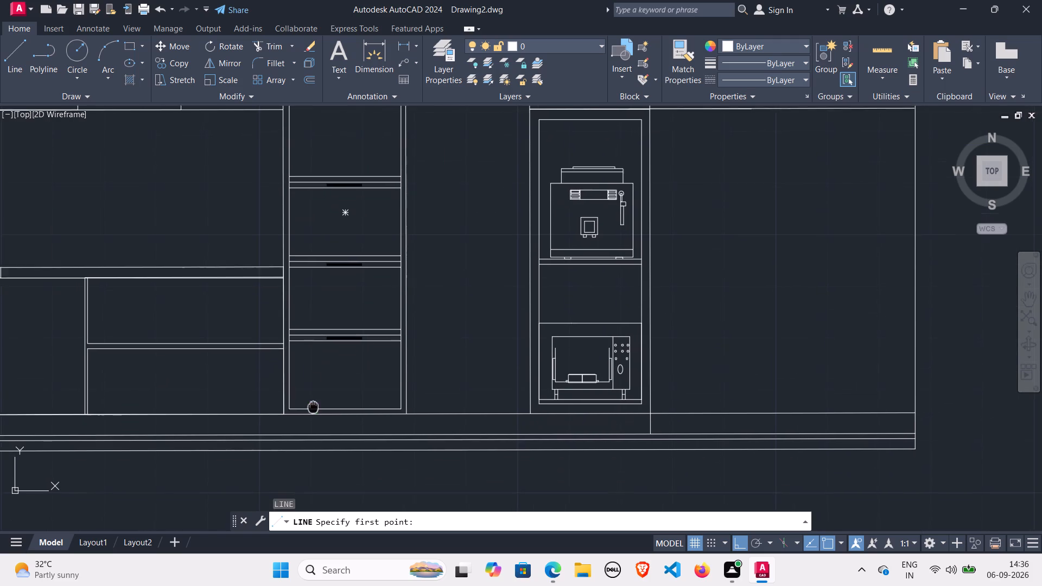
middle_click_drag(313, 404, 314, 366)
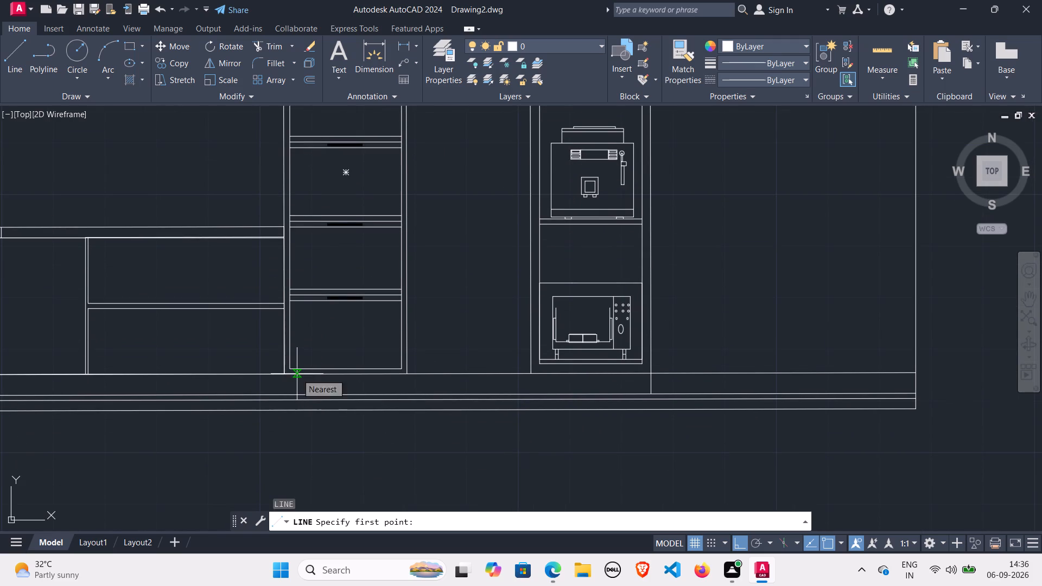
scroll(302, 372, "up", 1)
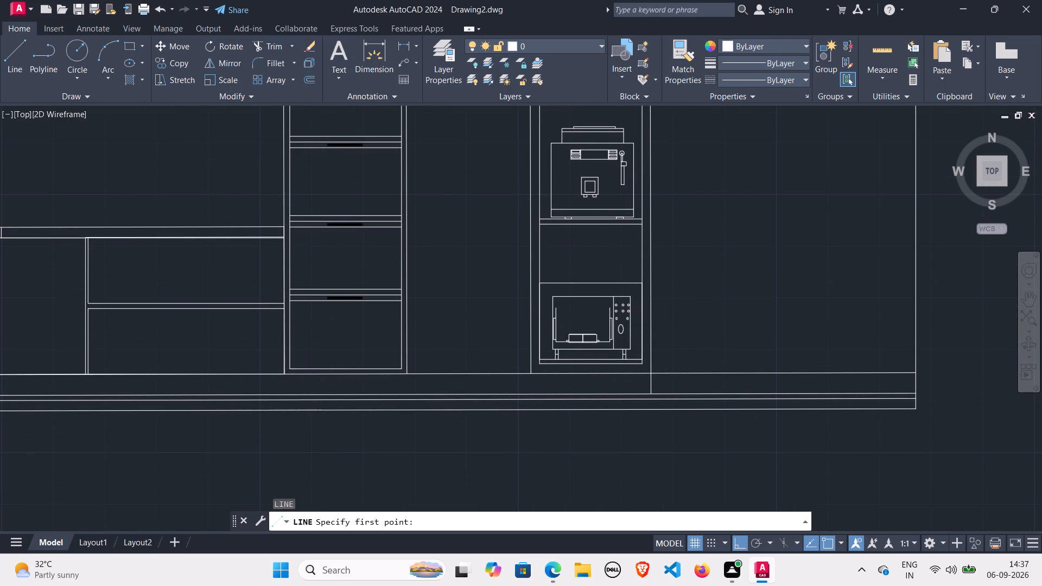
scroll(302, 372, "up", 2)
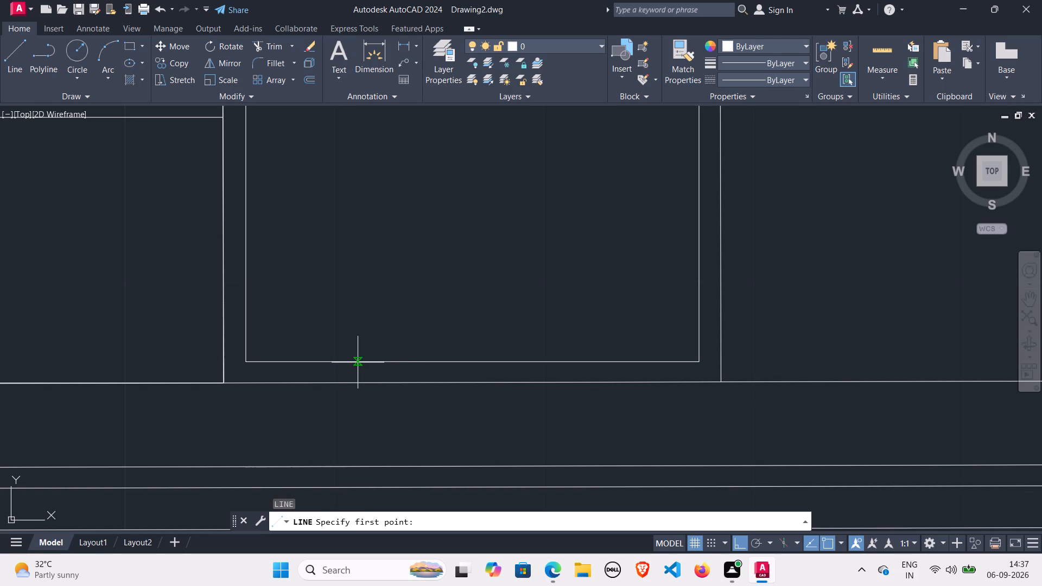
left_click_drag(347, 362, 346, 354)
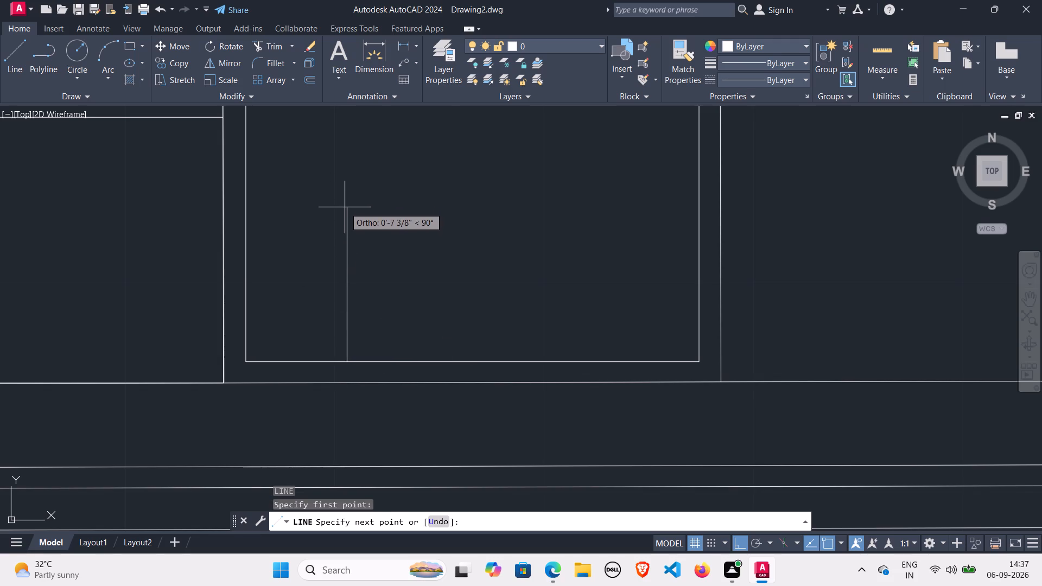
scroll(335, 190, "down", 1)
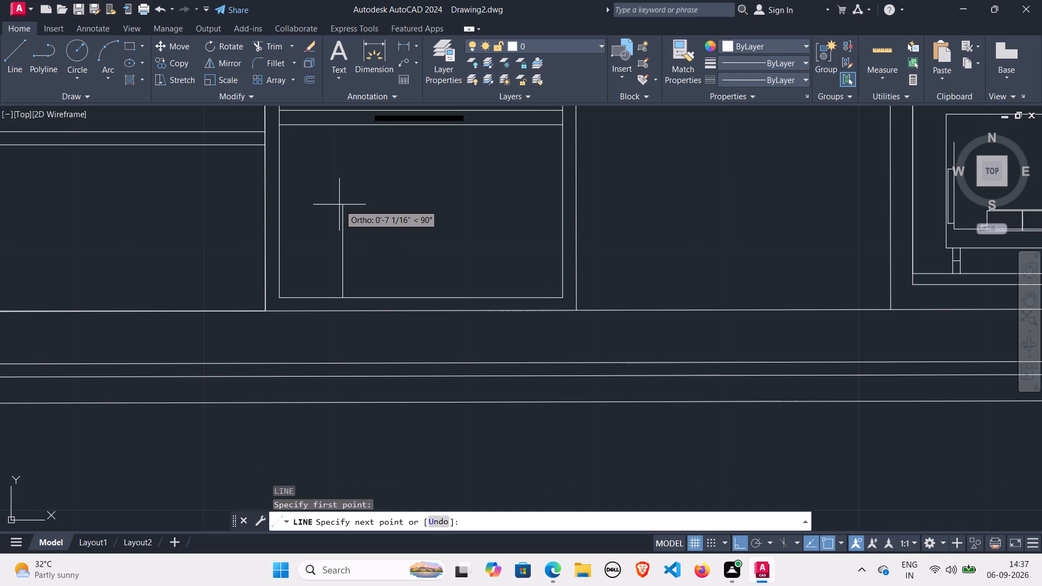
left_click(339, 205)
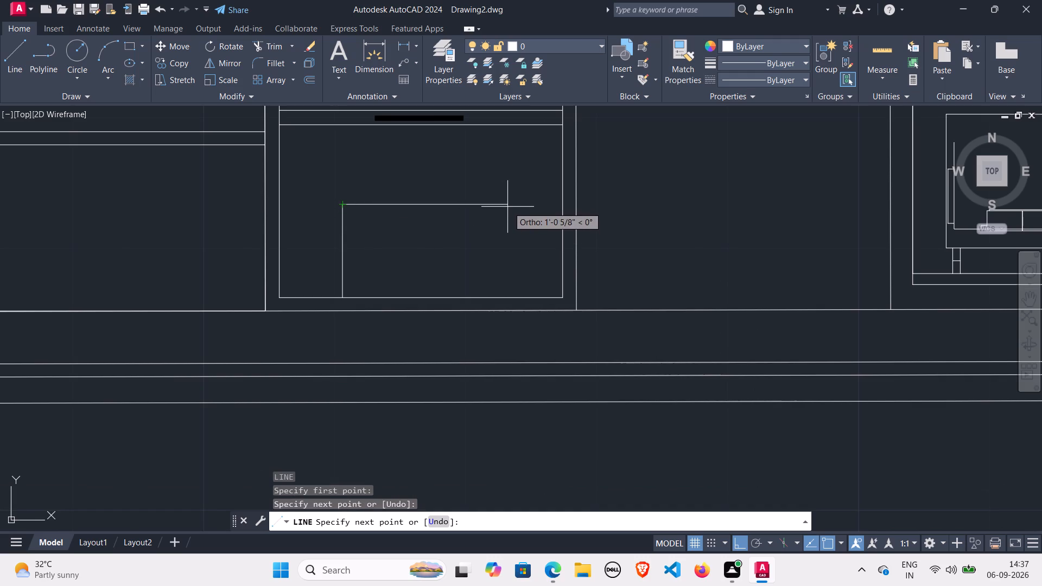
left_click(507, 205)
left_click(509, 296)
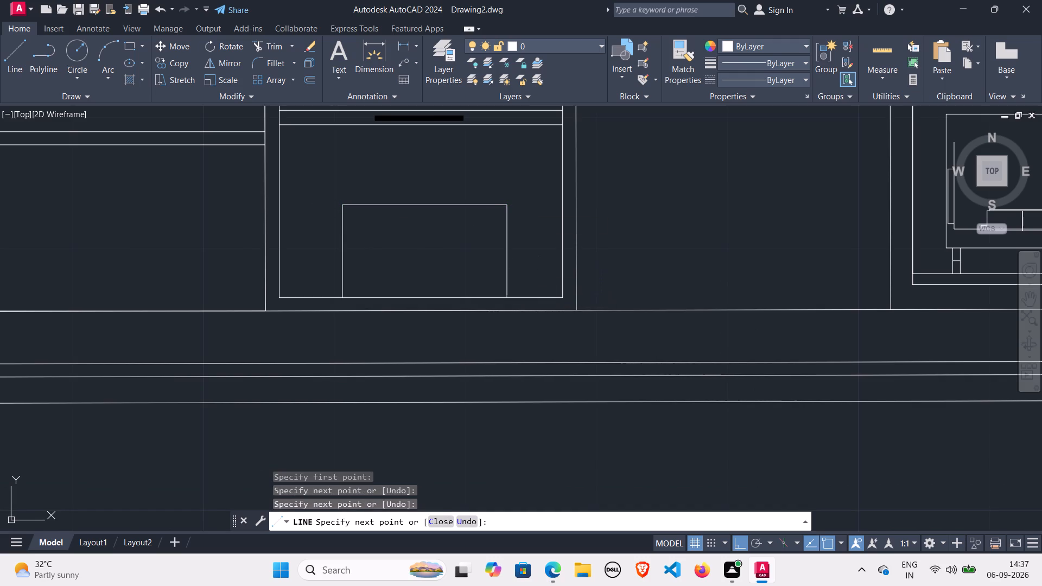
key("space")
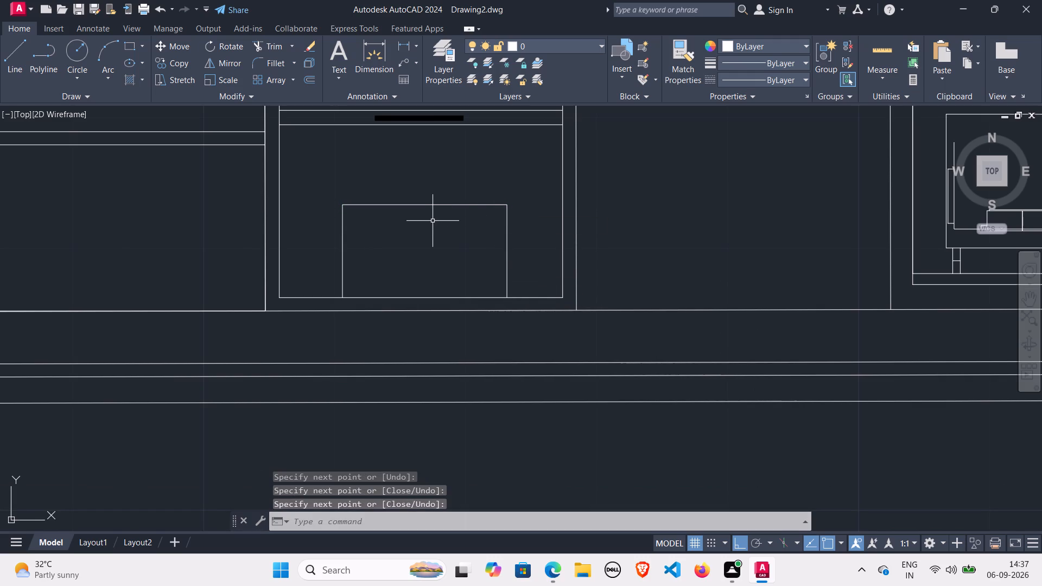
Draw a thin lid about 9/16" high along the box's top edge with the Line command, overhanging slightly at both ends.
key("space")
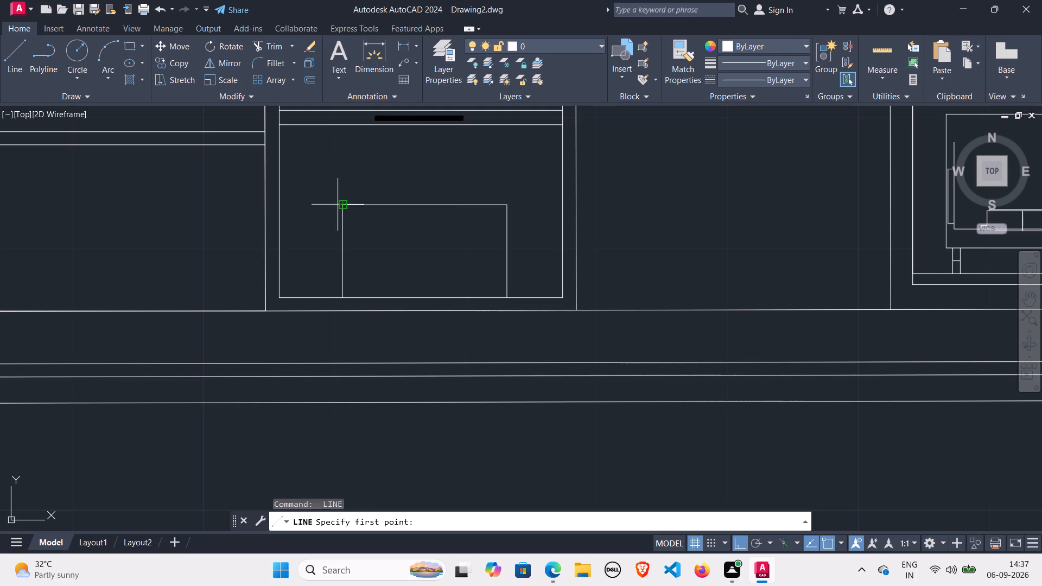
left_click(342, 205)
left_click(334, 204)
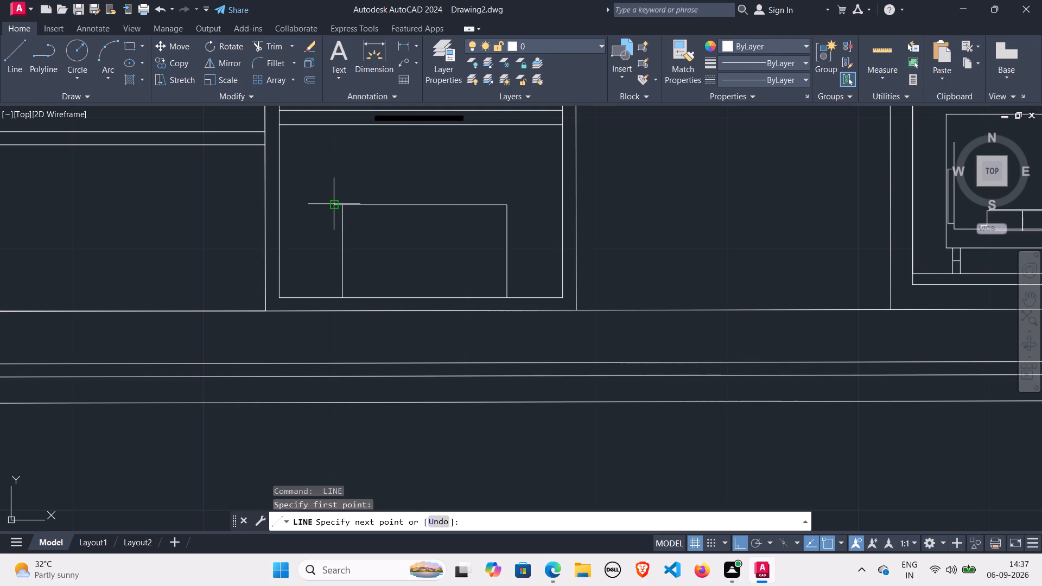
left_click(334, 198)
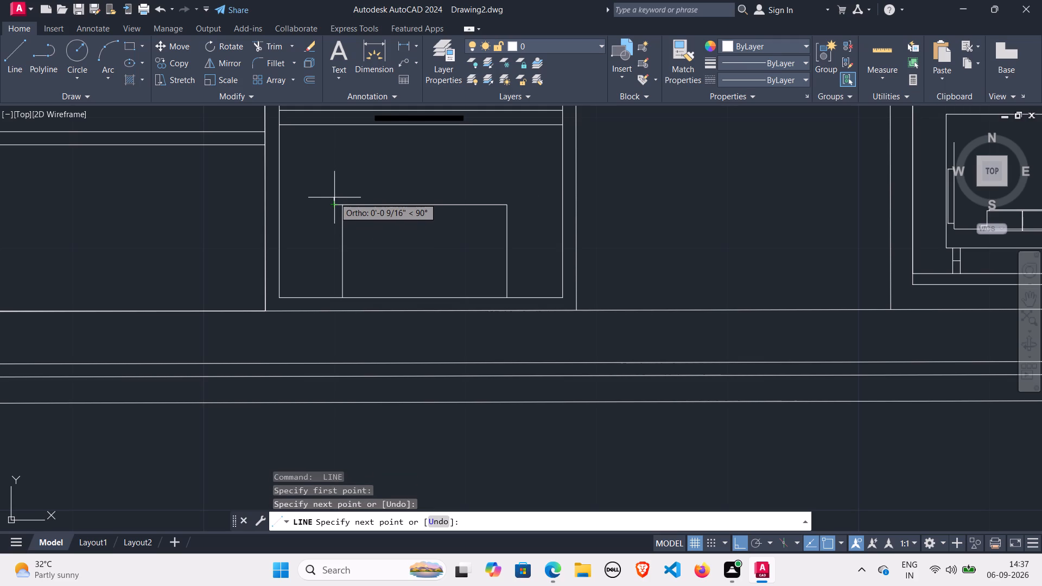
left_click(518, 196)
left_click(513, 206)
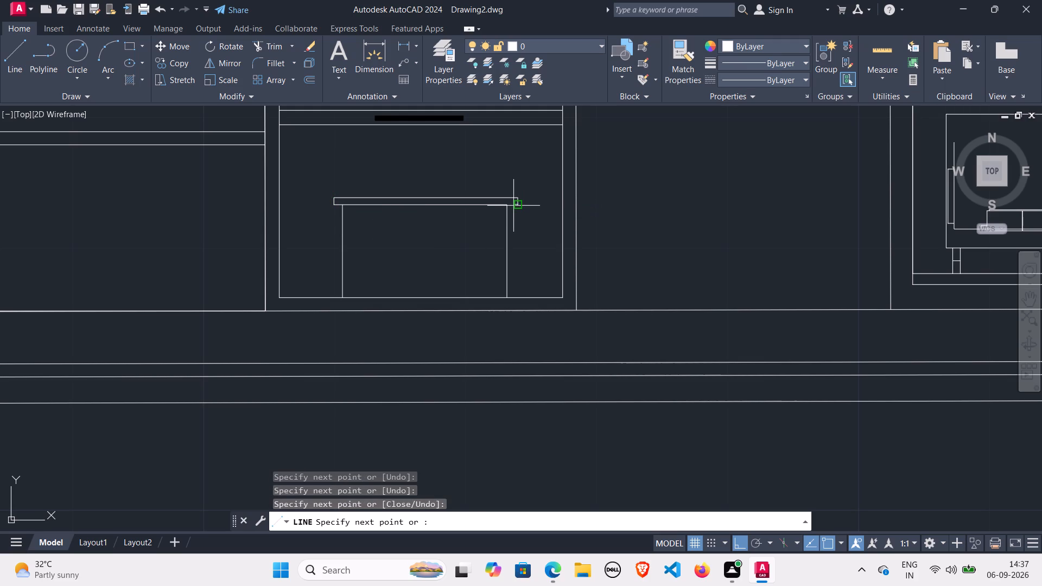
left_click(507, 205)
key("space")
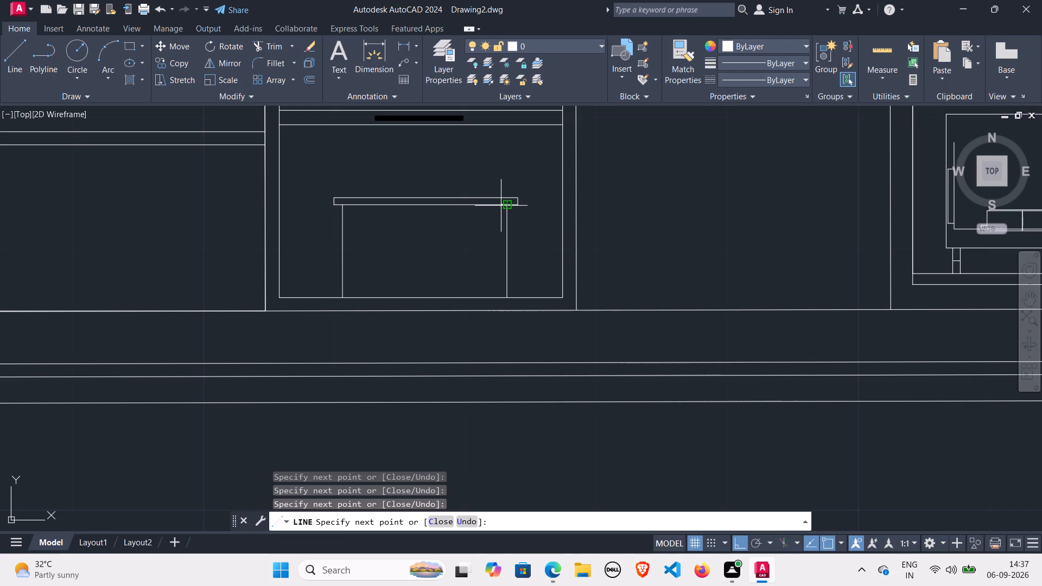
From the lid's upper left corner, start a stepped line with runs of about 1 3/16" and 1 9/16", each followed by a short rise.
key("space")
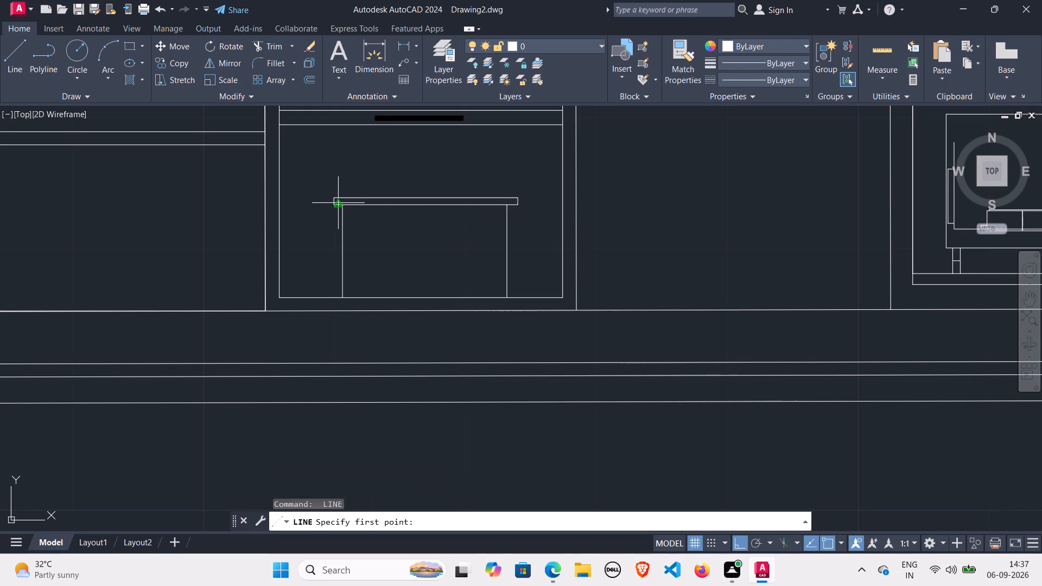
scroll(338, 198, "up", 2)
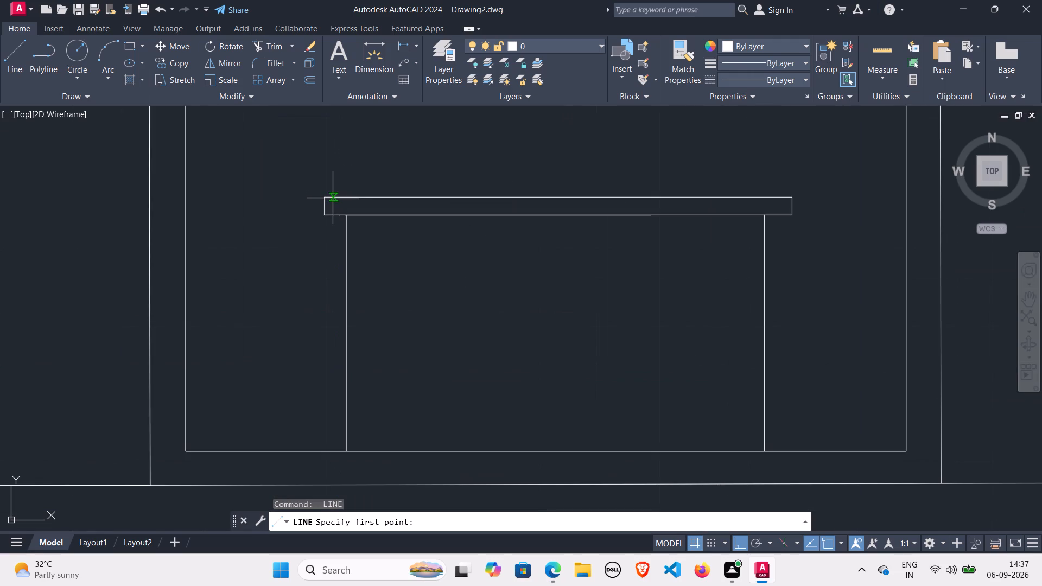
left_click(322, 197)
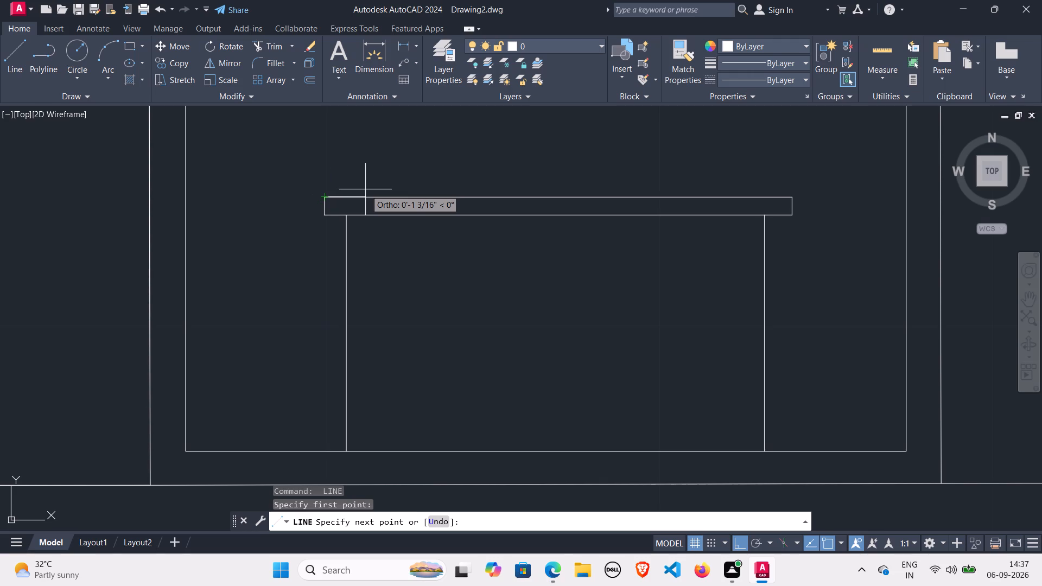
left_click(365, 189)
left_click(365, 188)
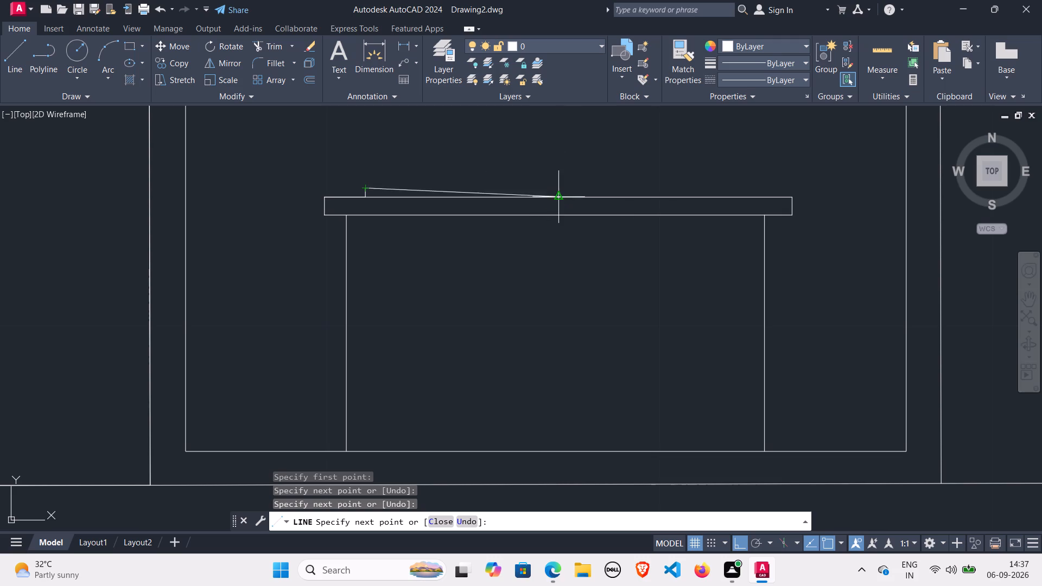
left_click(420, 188)
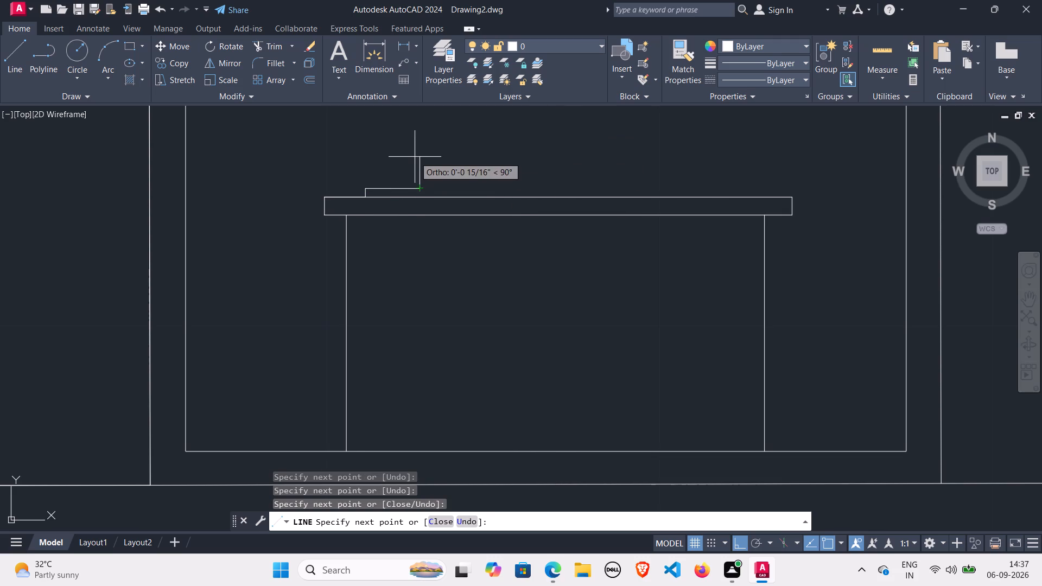
left_click(420, 171)
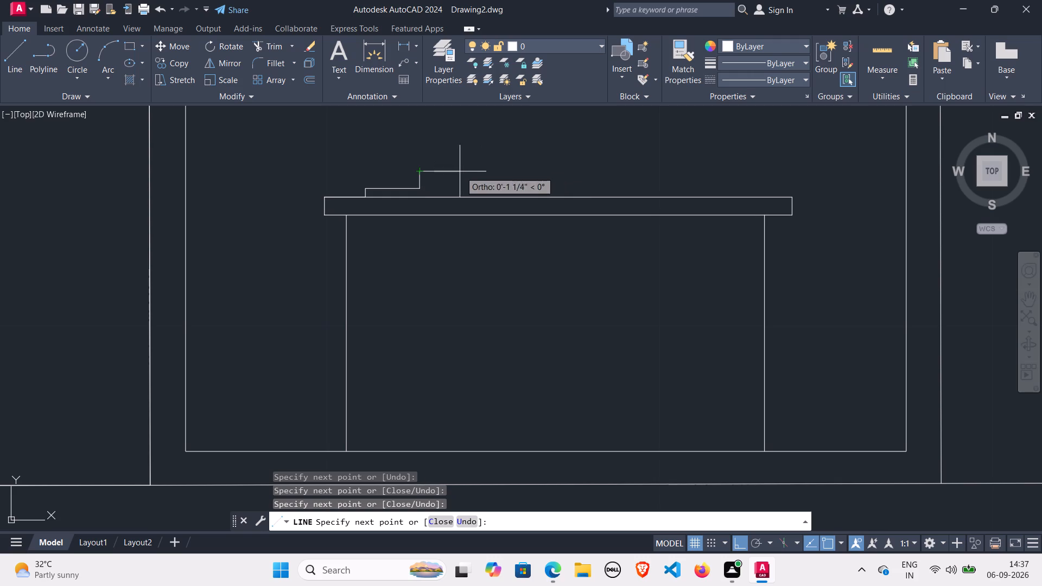
Continue the stepped line with a run of about 2 1/2", a rise of about 1/4" and a top run just past the lid's midpoint.
scroll(469, 177, "down", 1)
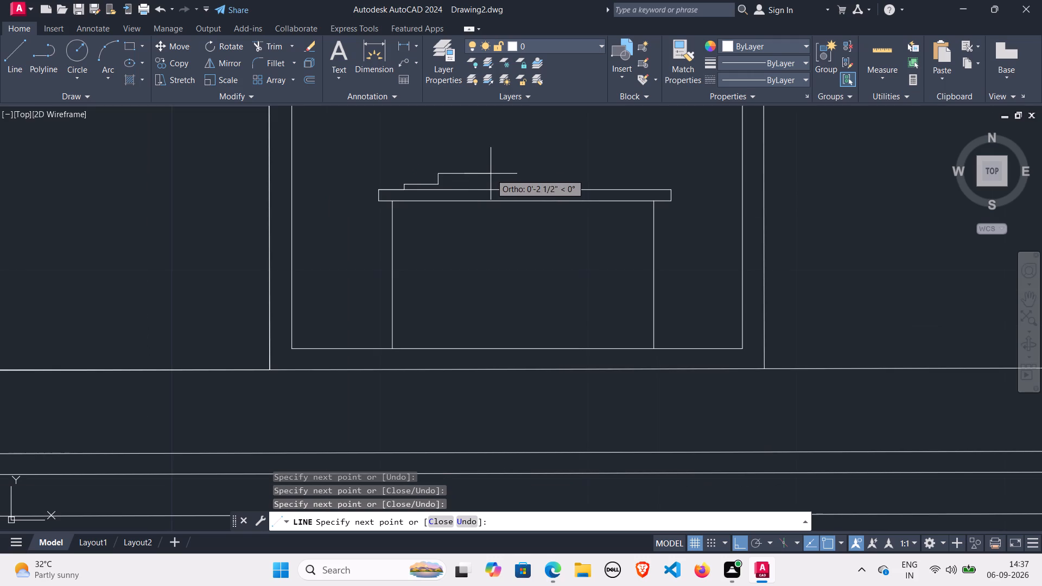
left_click(491, 174)
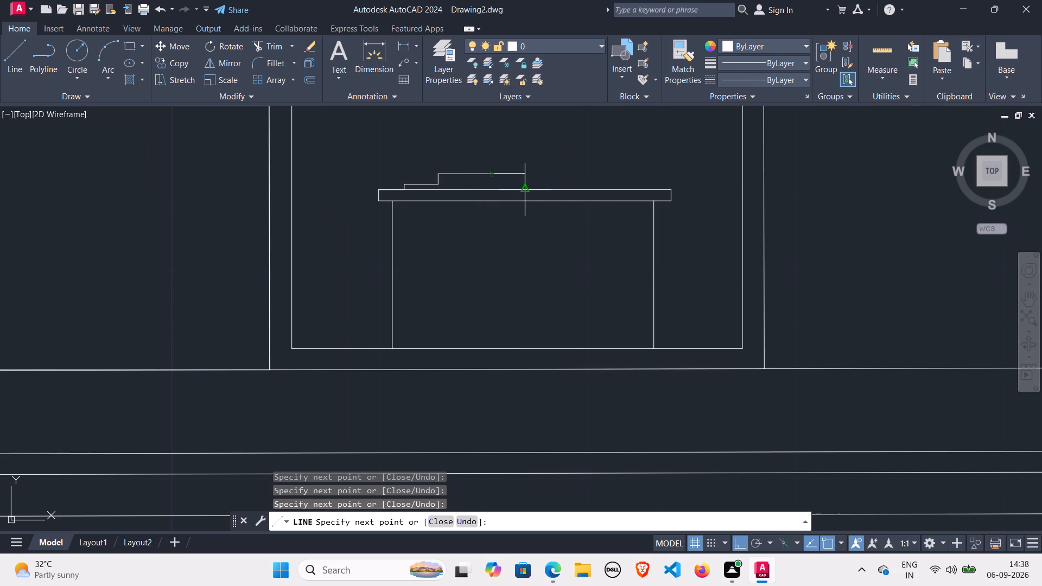
left_click(492, 167)
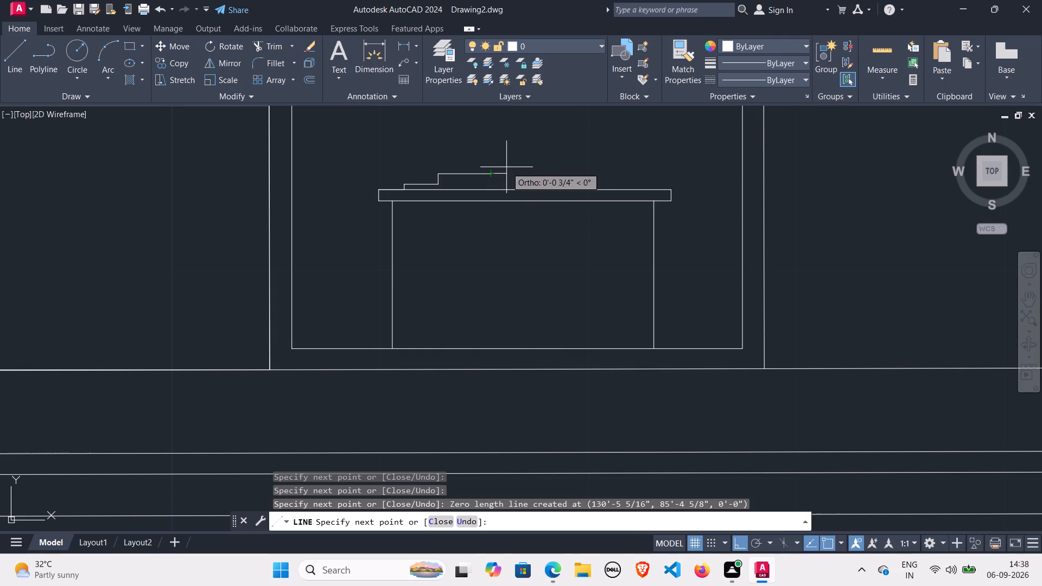
scroll(497, 164, "up", 1)
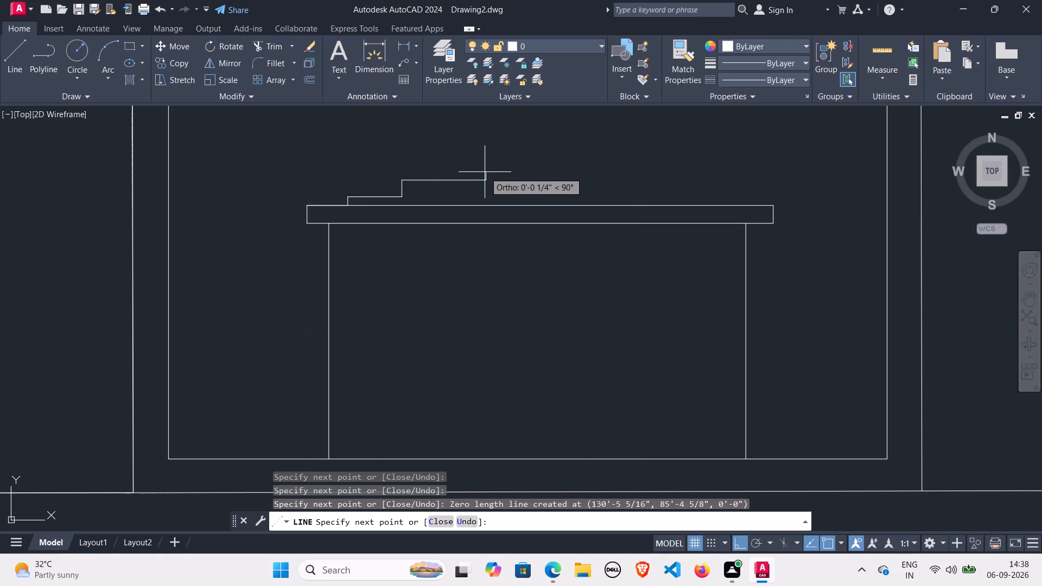
left_click(485, 172)
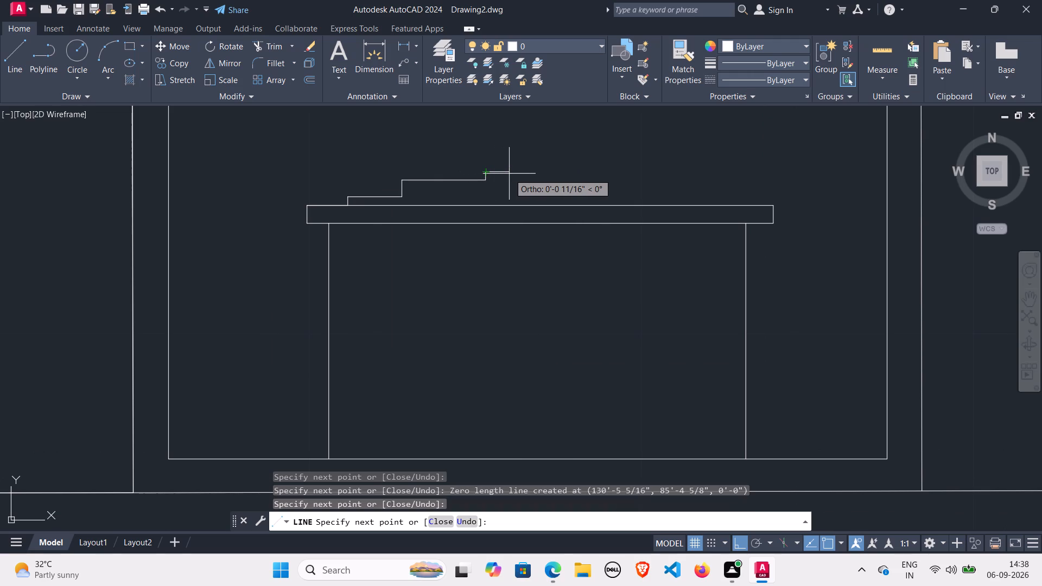
left_click(539, 171)
left_click(558, 167)
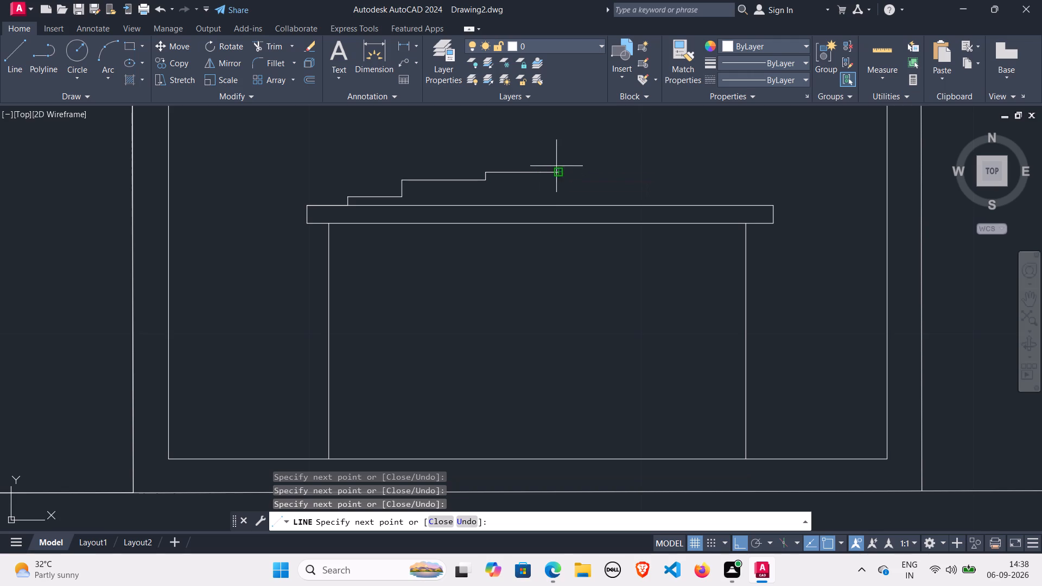
left_click(562, 166)
right_click(570, 166)
left_click(590, 187)
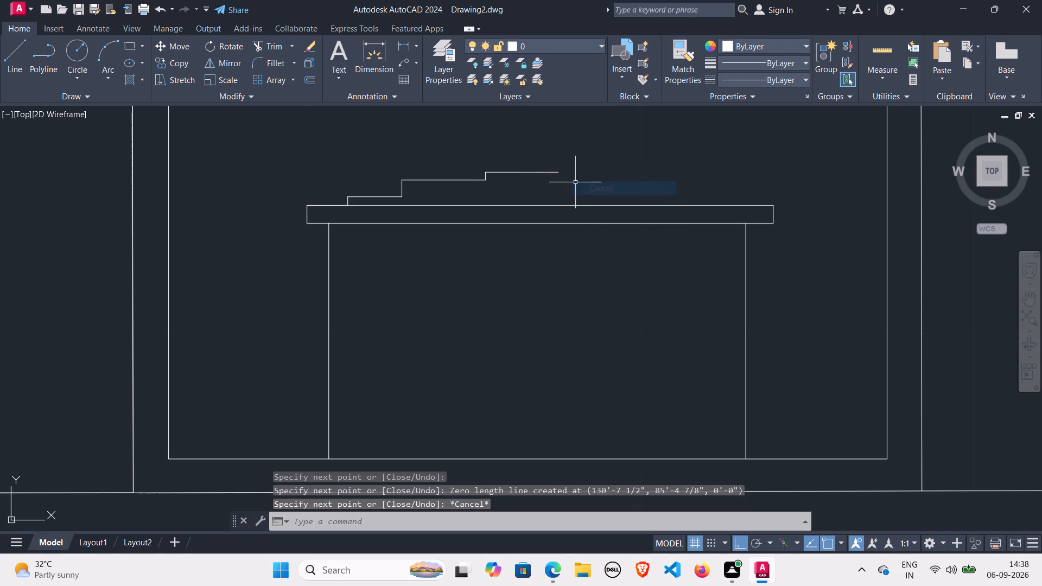
Erase the short top segment that extends past the lid's midpoint.
left_click(548, 171)
right_click(534, 171)
left_click(563, 250)
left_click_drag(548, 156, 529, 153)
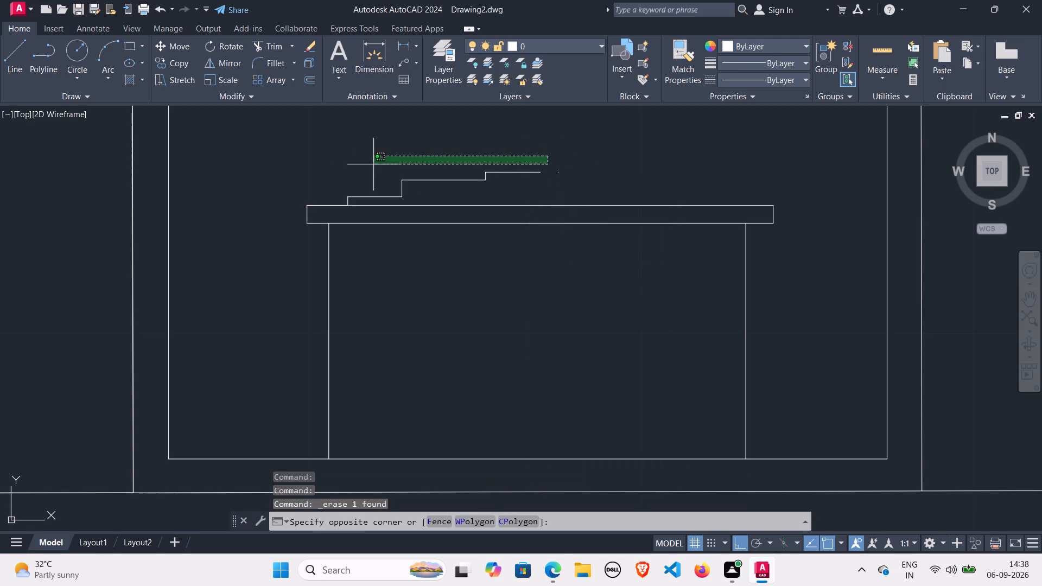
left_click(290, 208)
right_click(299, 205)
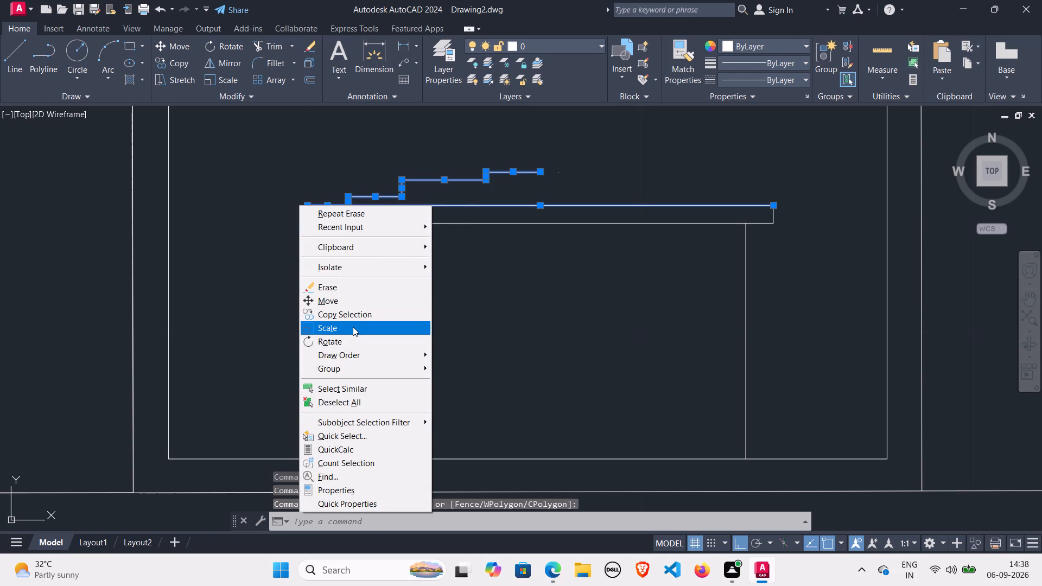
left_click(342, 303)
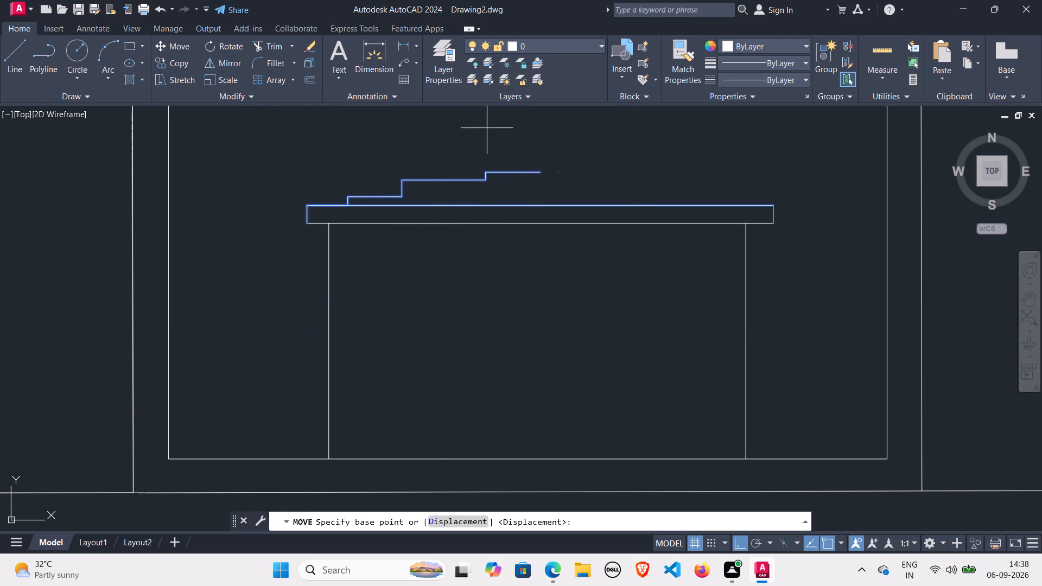
Mirror the stepped outline about a vertical line through the midpoint of the lid's top edge, keeping the source objects.
left_click(220, 61)
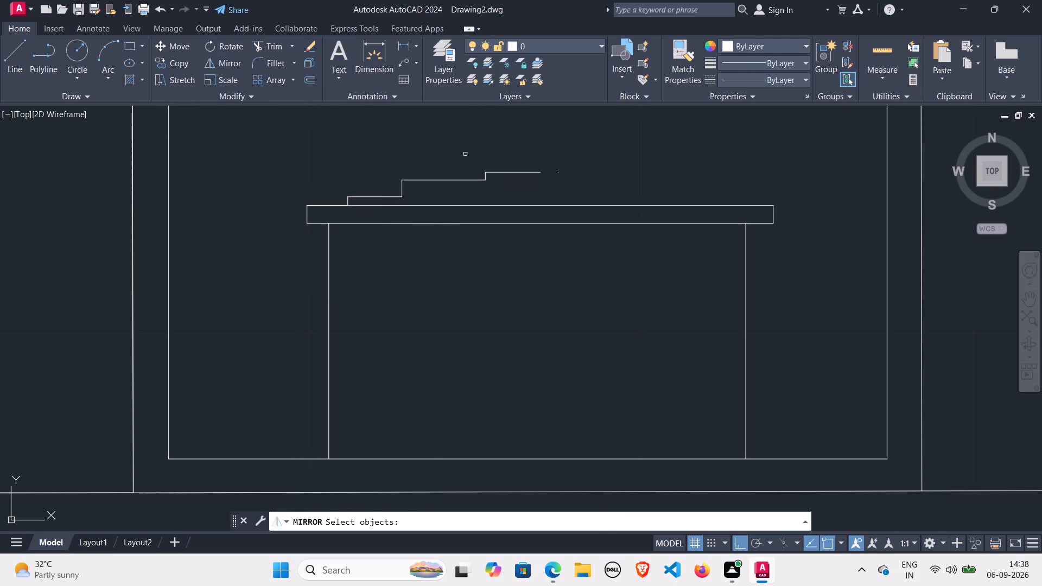
left_click(538, 142)
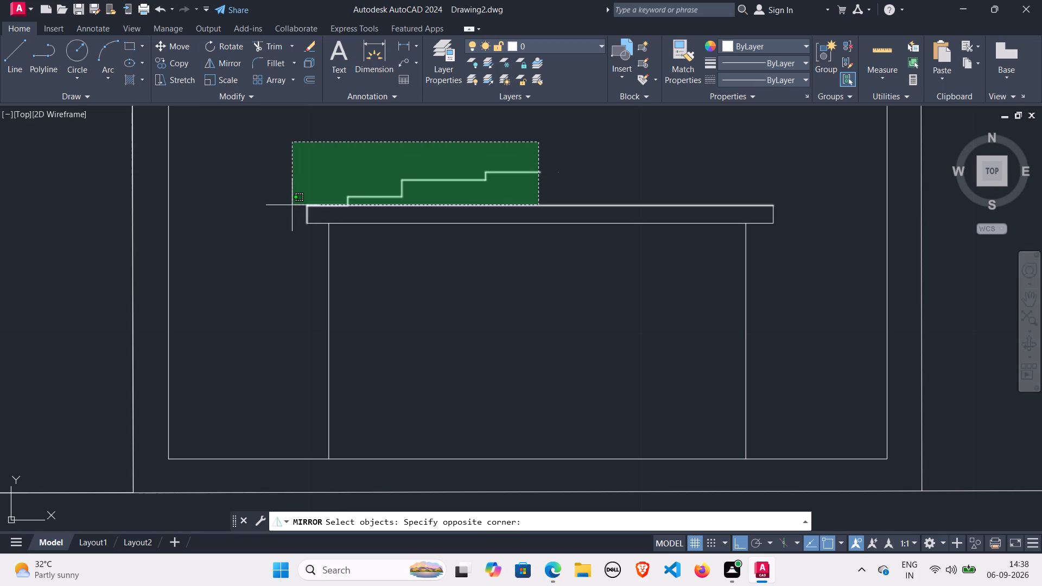
left_click(292, 207)
right_click_drag(314, 194, 314, 188)
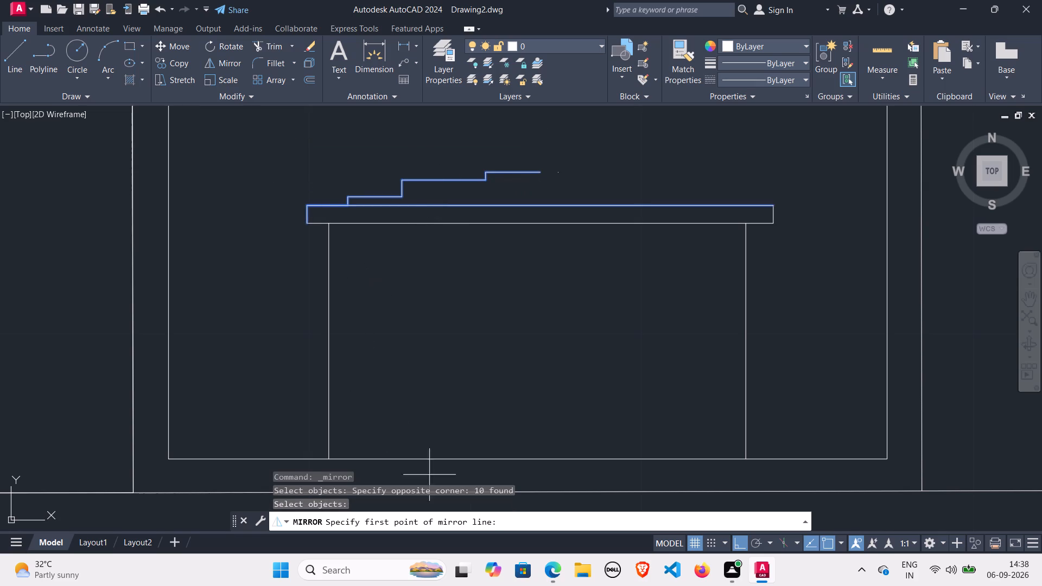
key("space")
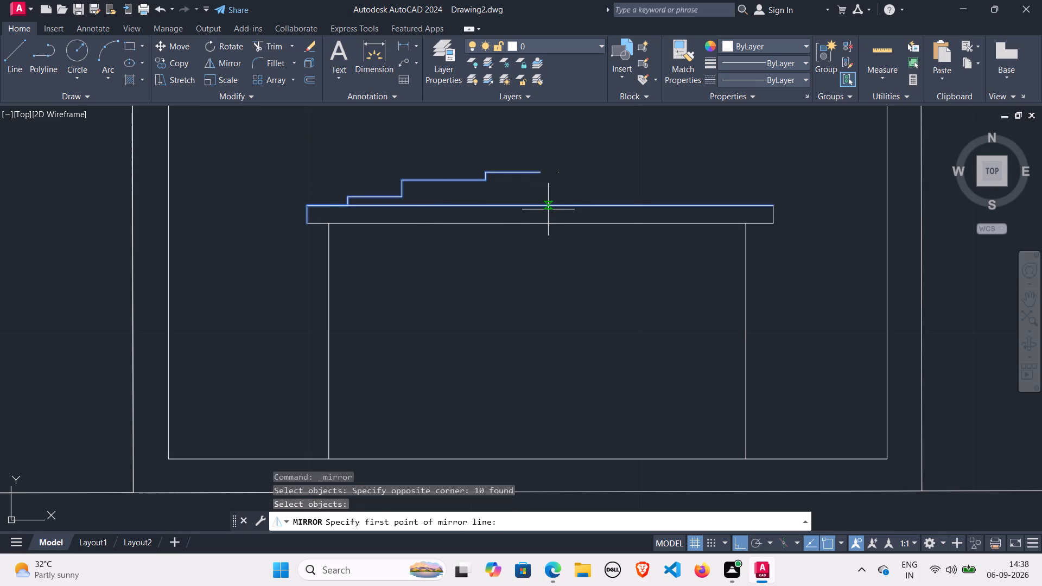
left_click(542, 201)
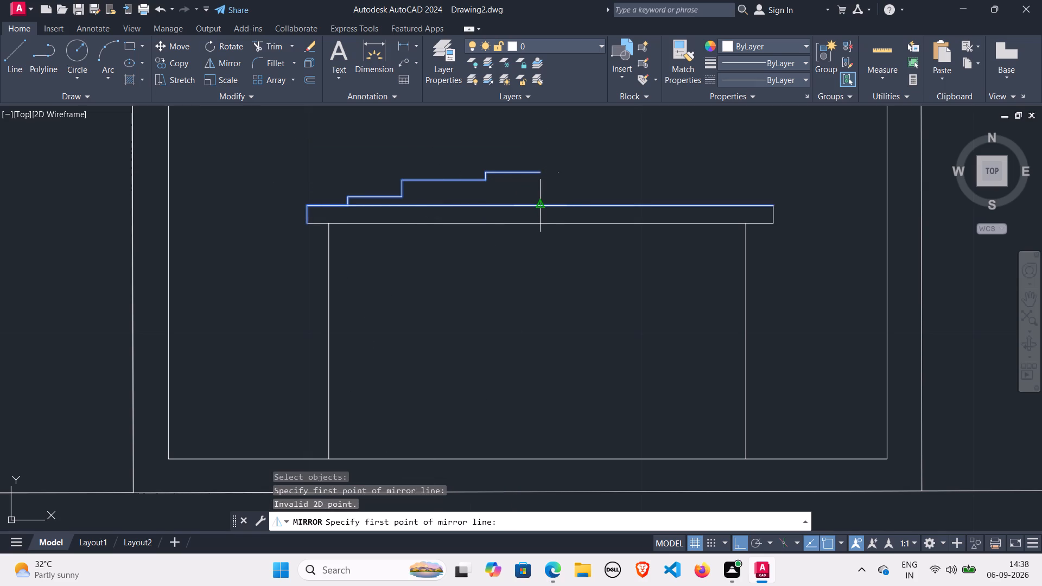
left_click(548, 236)
key("space")
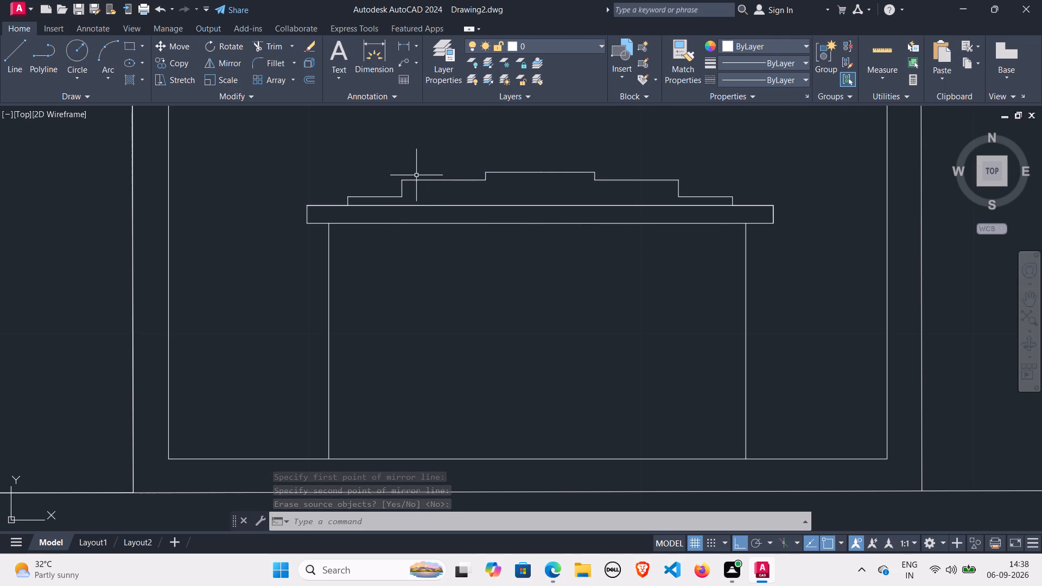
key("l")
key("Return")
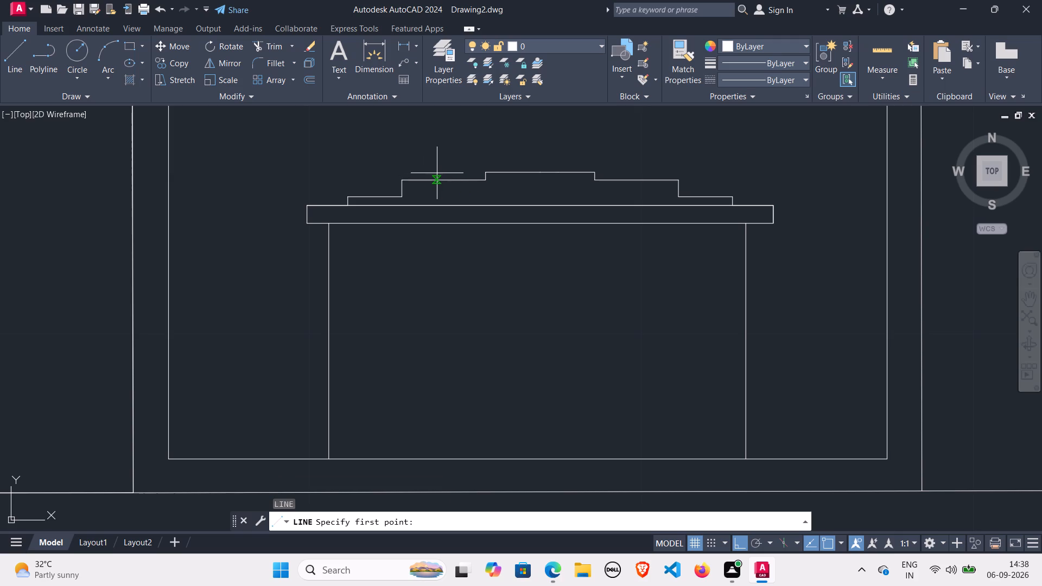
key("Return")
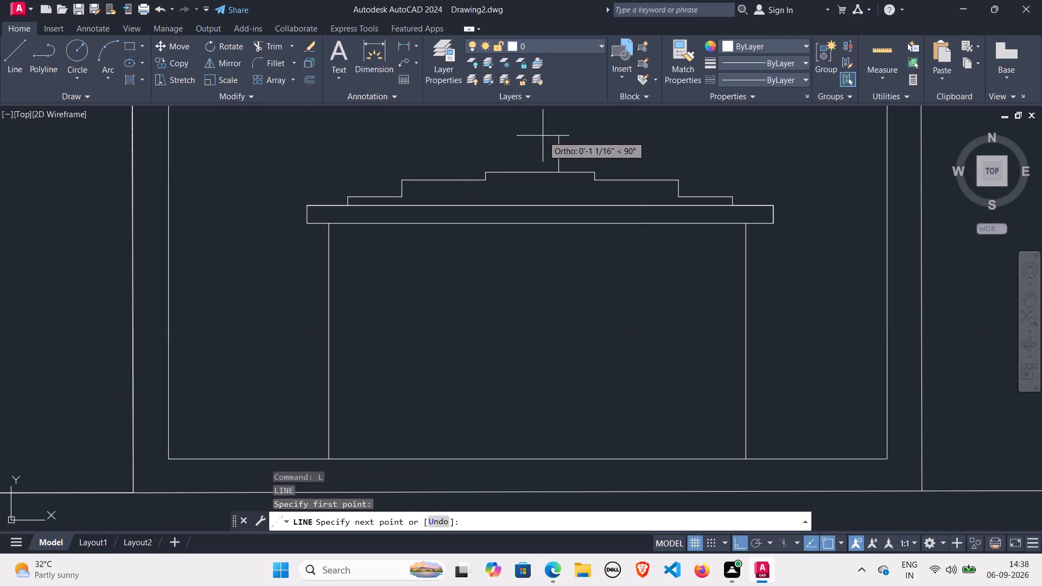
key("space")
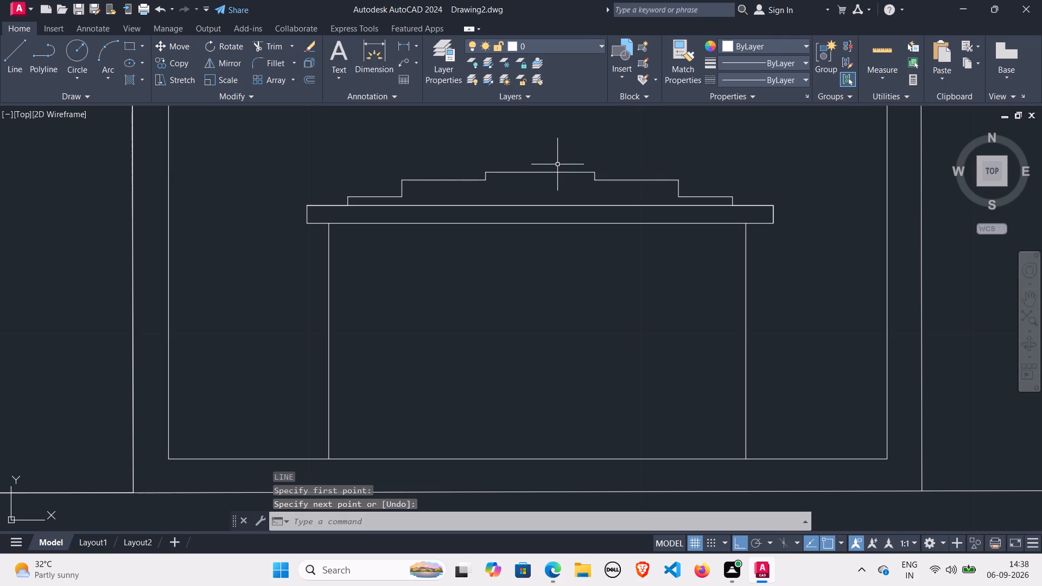
Draw a horizontal line about 1" long a short distance above the stepped lid's top tier, as the top of a knob.
key("space")
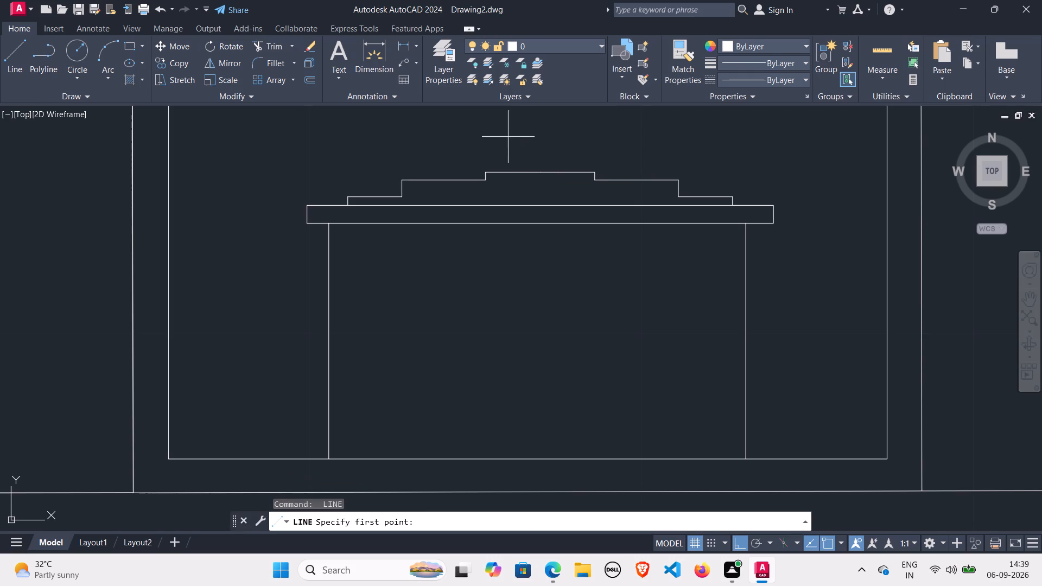
scroll(514, 136, "down", 1)
middle_click_drag(514, 138, 513, 157)
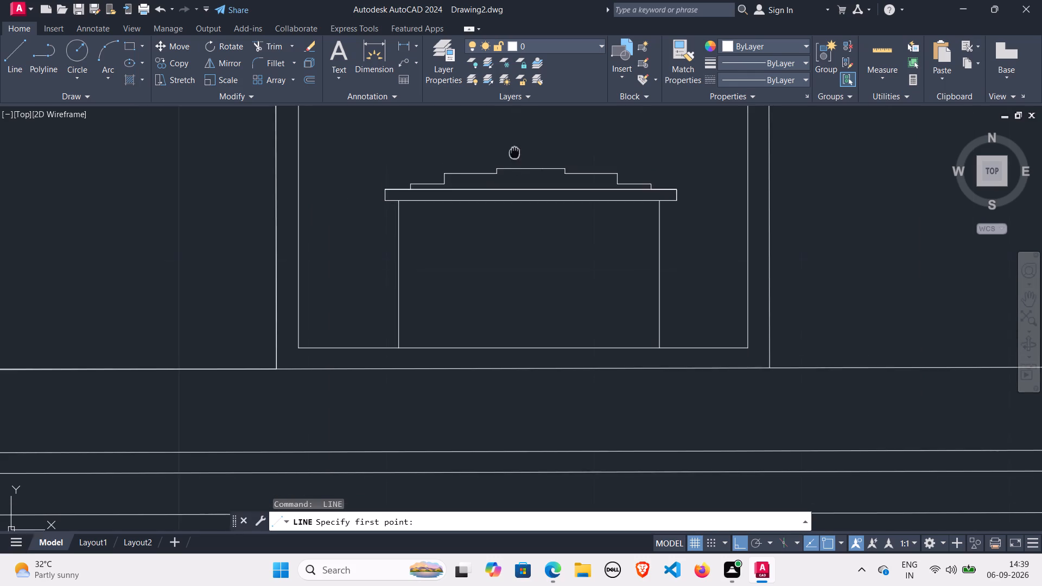
middle_click_drag(513, 157, 509, 205)
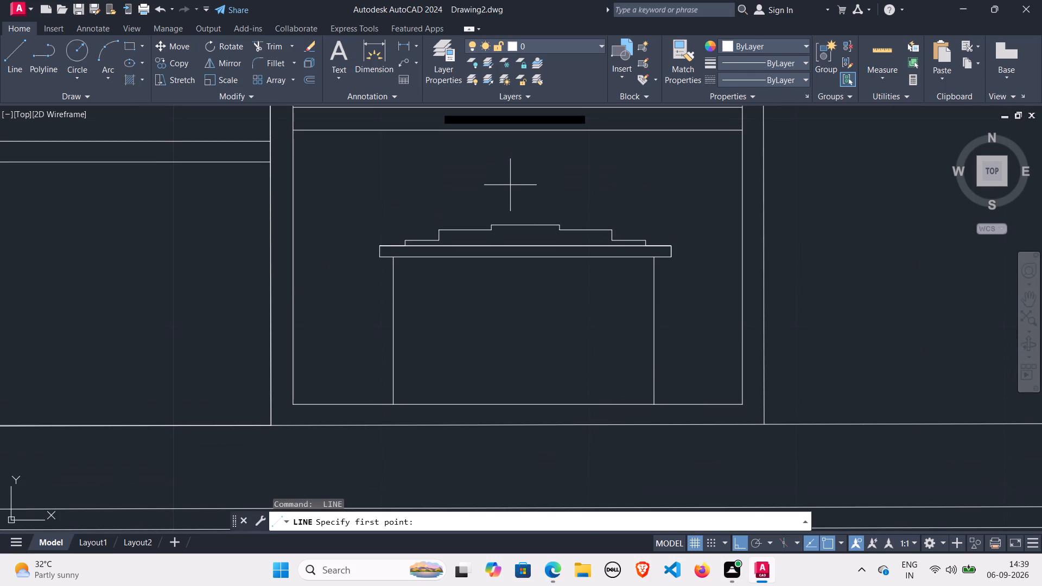
left_click(516, 192)
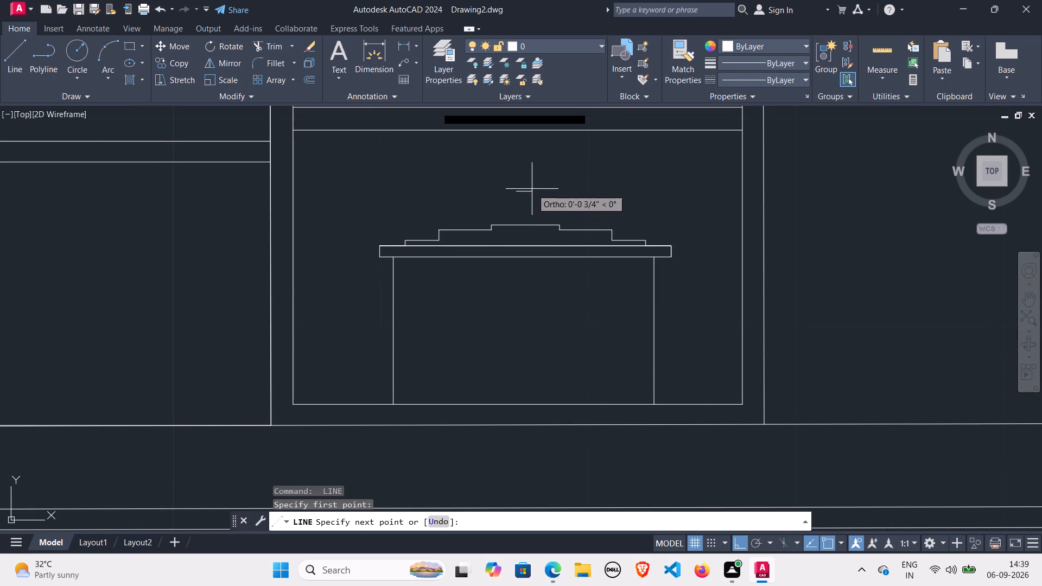
left_click(539, 190)
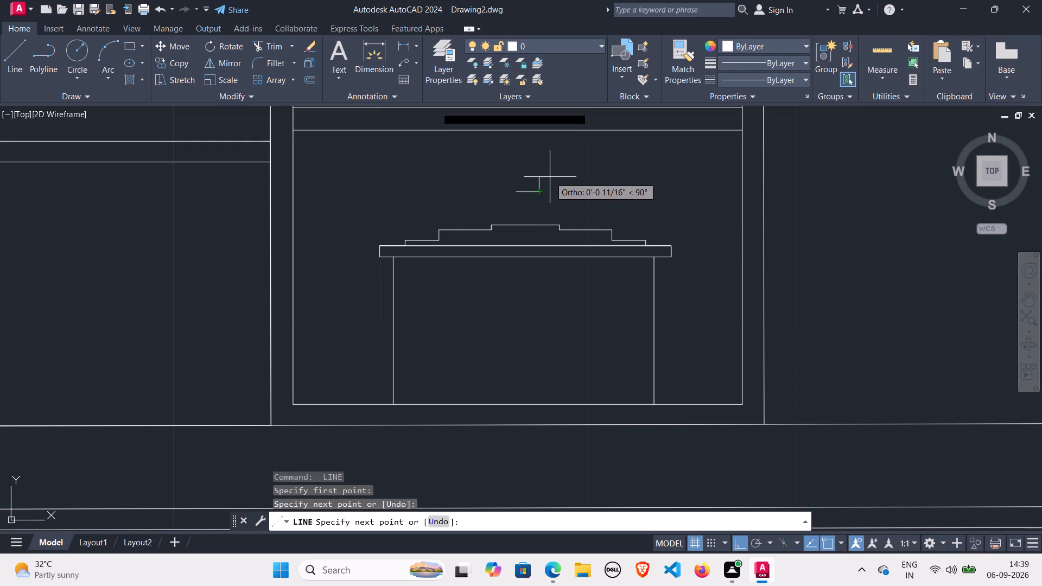
key("space")
Draw two inward-slanting lines from the ends of the knob's top line down to the lid's top tier, forming a tapered knob.
key("space")
left_click(517, 193)
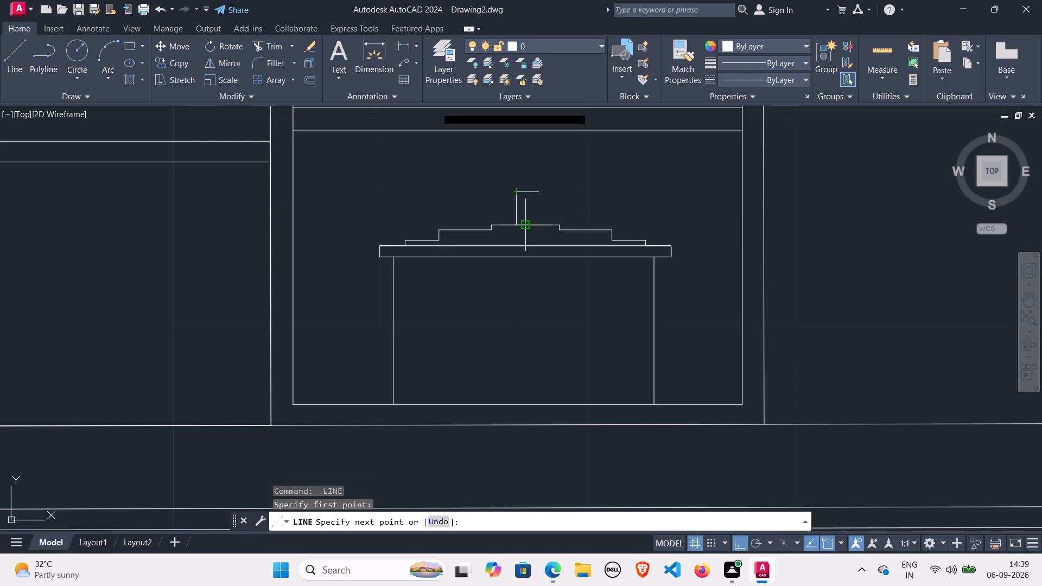
scroll(515, 224, "up", 2)
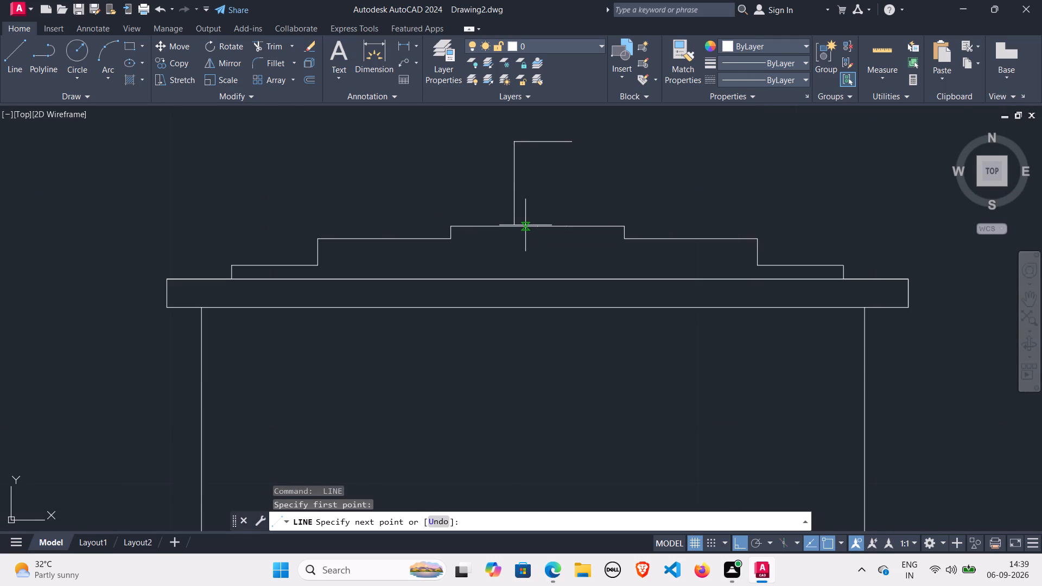
left_click(526, 226)
key("space")
key("space")
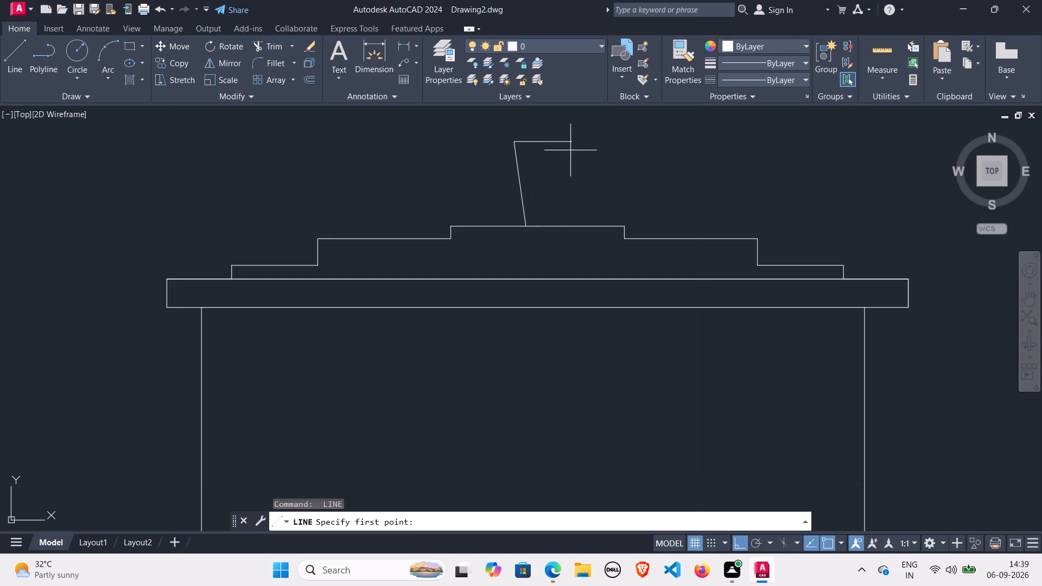
left_click(571, 141)
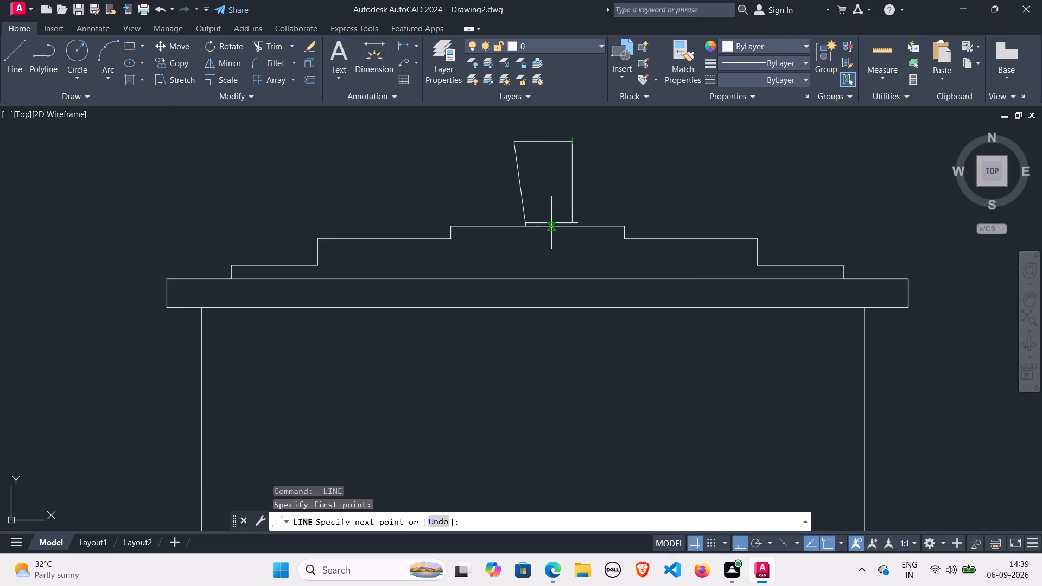
left_click(550, 227)
key("space")
scroll(605, 169, "down", 1)
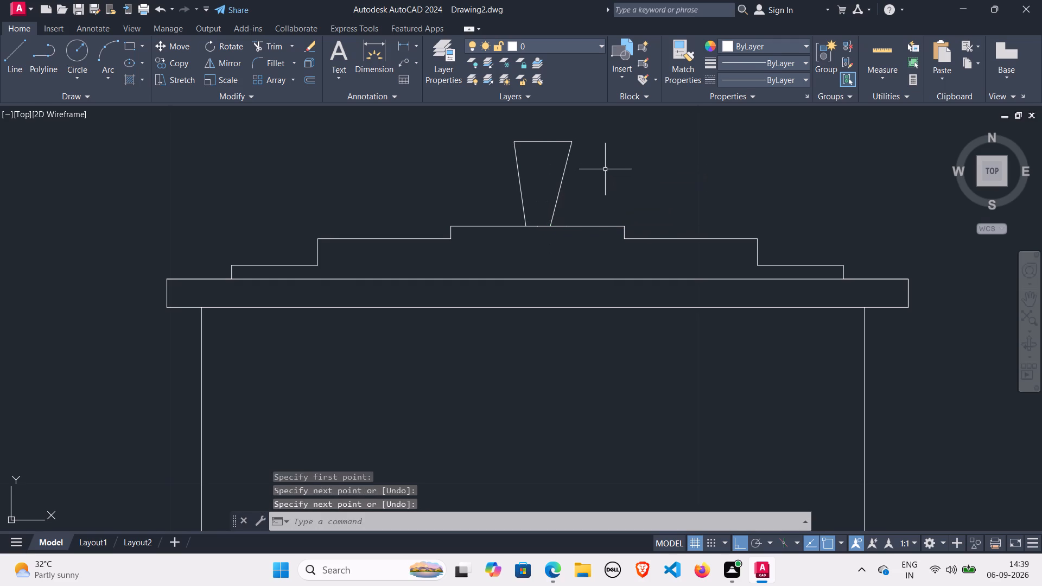
middle_click_drag(625, 161, 627, 185)
scroll(628, 184, "down", 3)
scroll(660, 195, "up", 1)
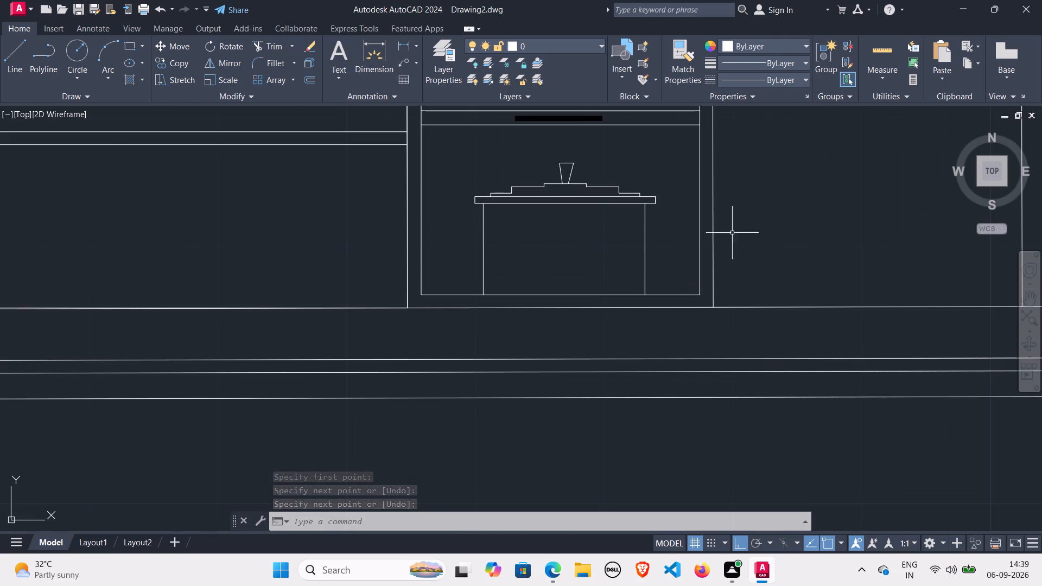
Draw a thin horizontal handle rectangle about 2 3/8" long across the box's left side line, just below the lid.
key("space")
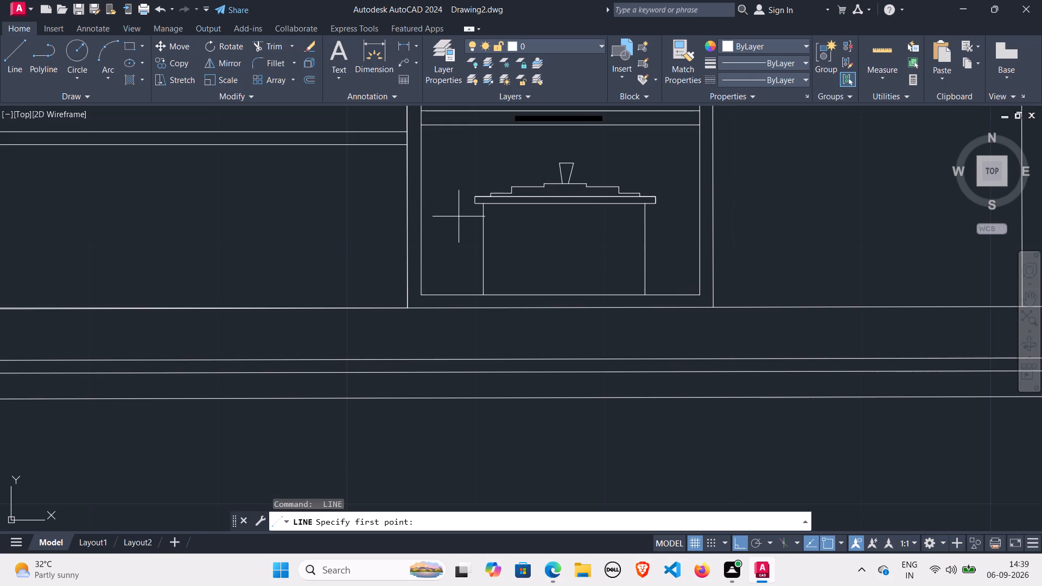
left_click(463, 214)
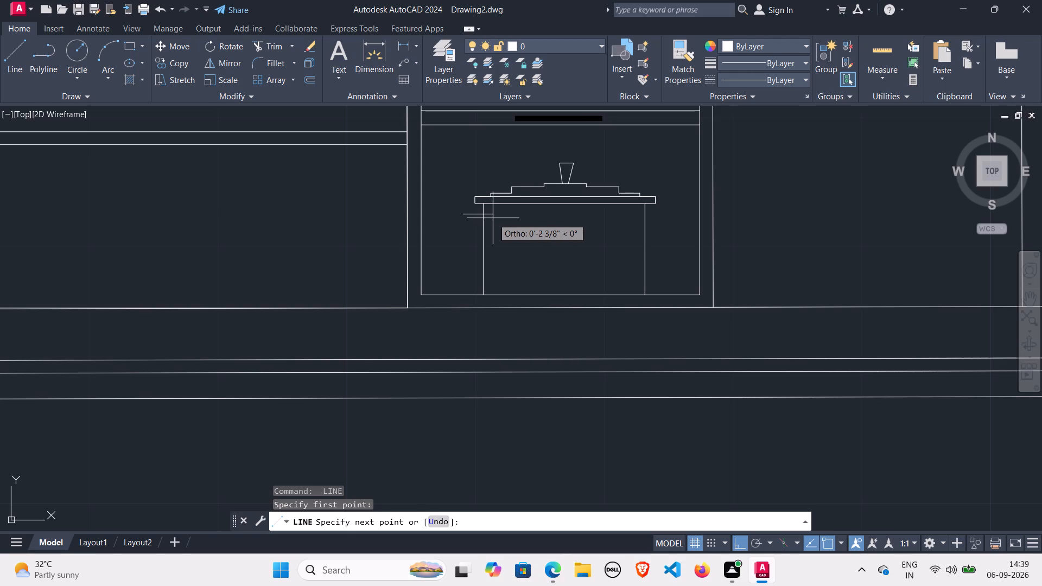
left_click(493, 218)
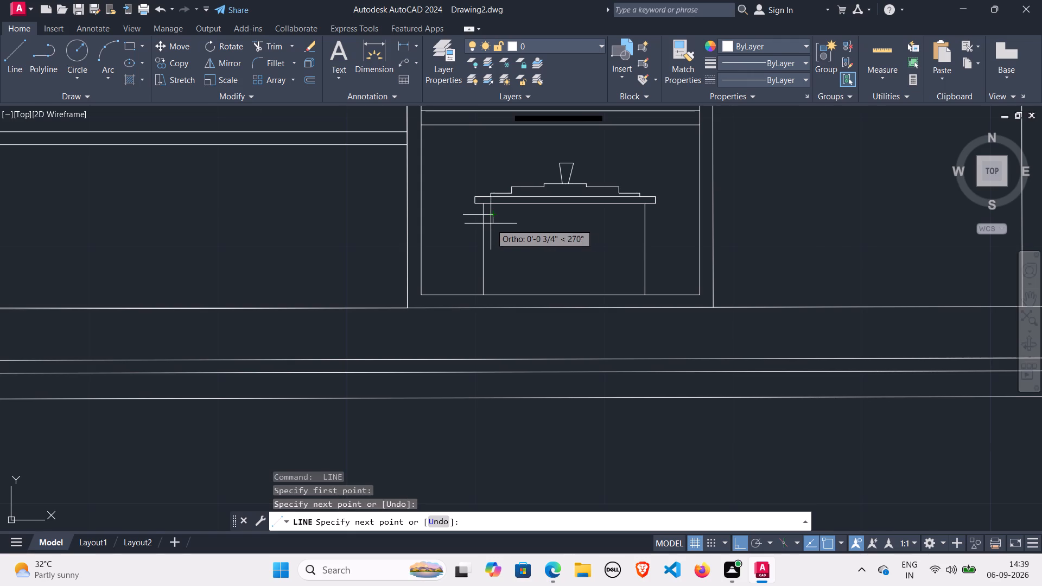
scroll(491, 224, "up", 2)
left_click(490, 212)
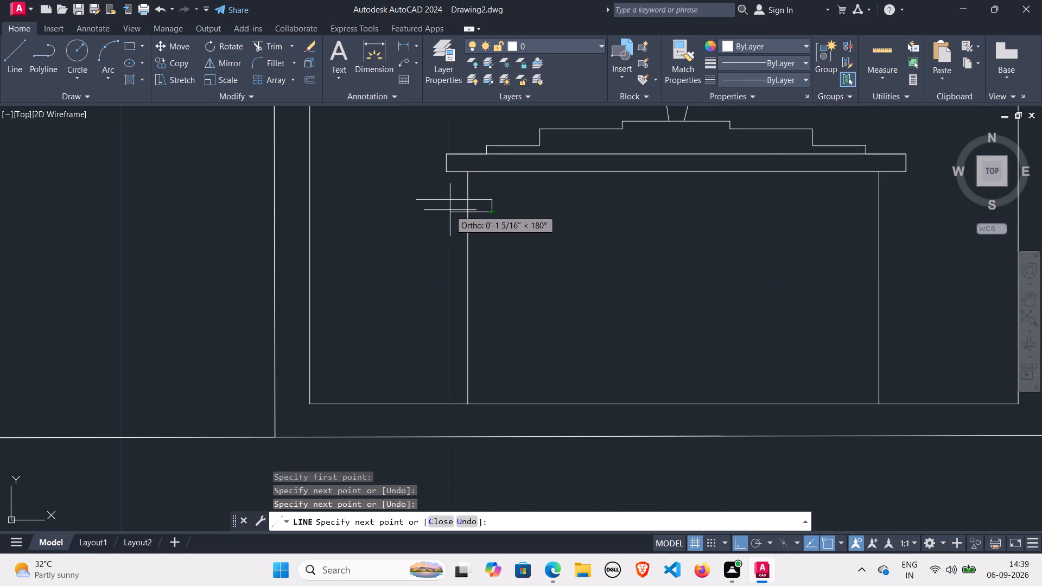
left_click(415, 211)
left_click(415, 202)
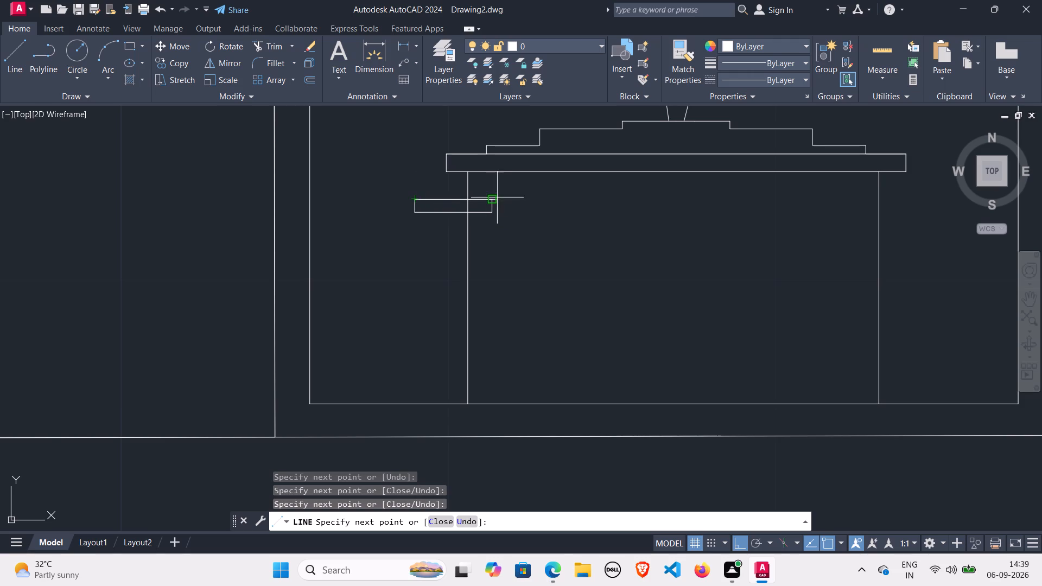
key("space")
Draw a near-square mounting plate about 13/16" high around the inner end of the handle bar.
key("space")
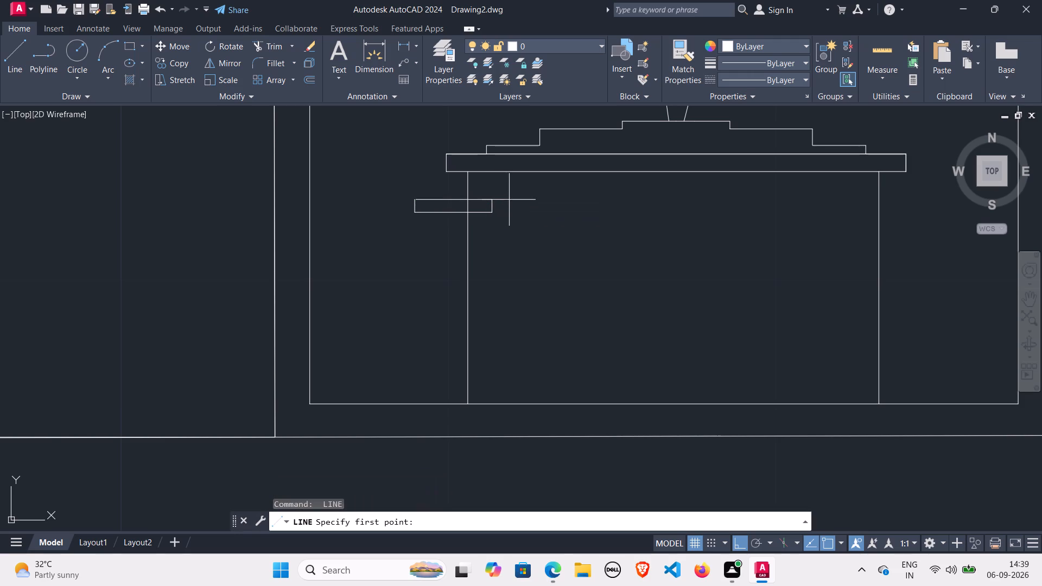
left_click(475, 220)
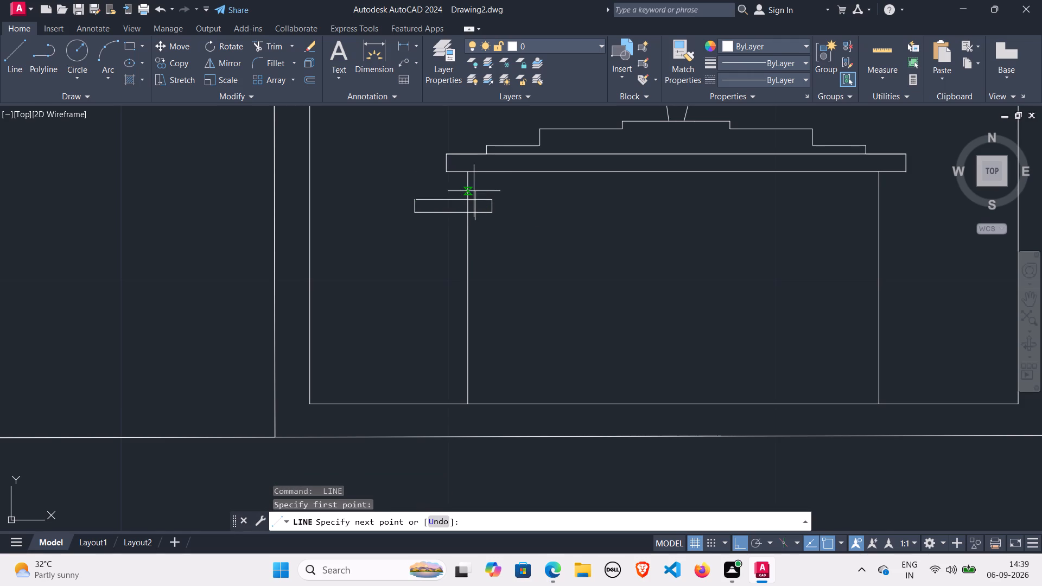
left_click(474, 192)
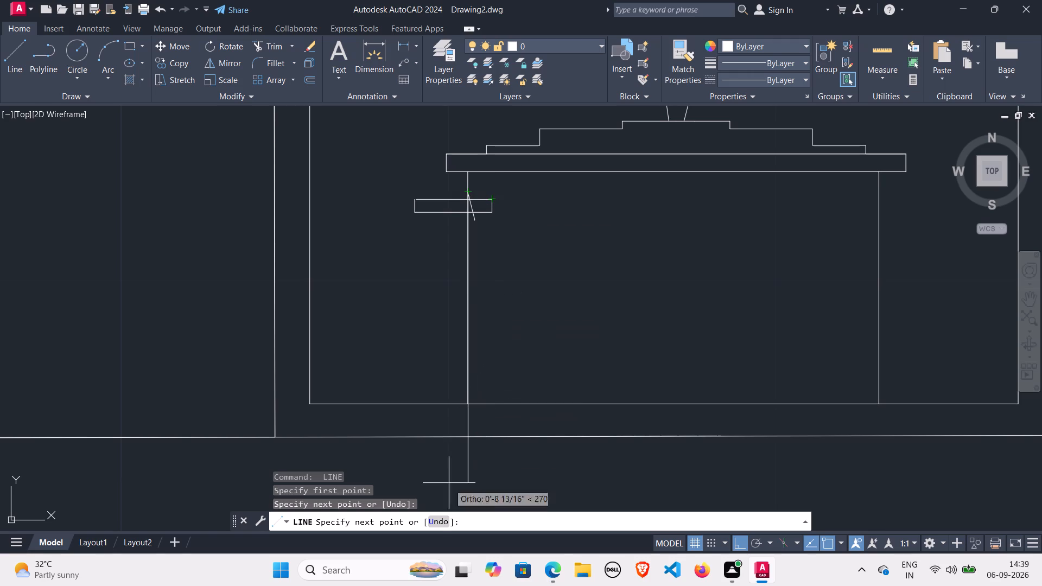
left_click(437, 515)
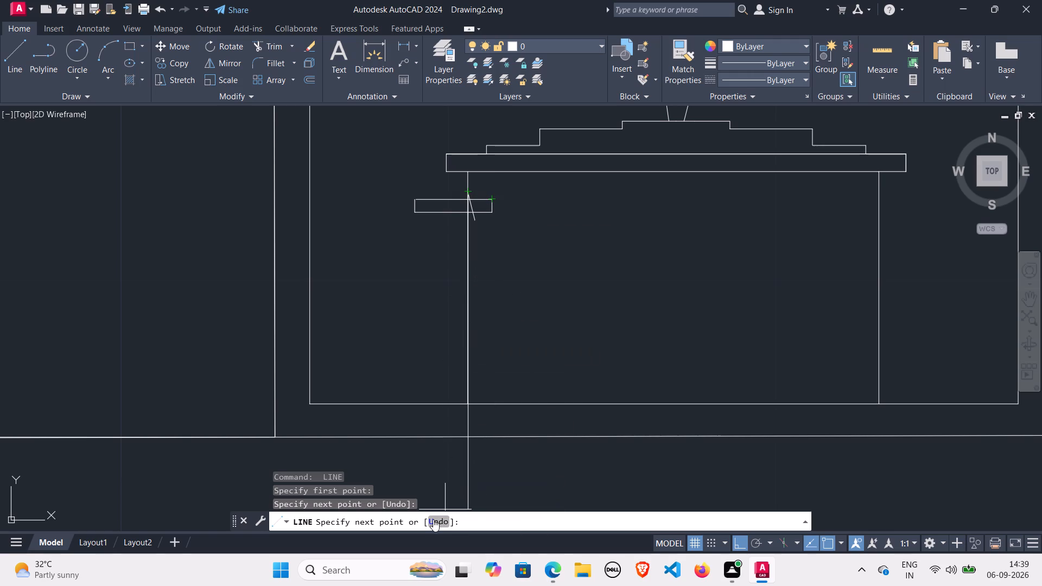
left_click_drag(433, 519, 436, 511)
left_click(433, 521)
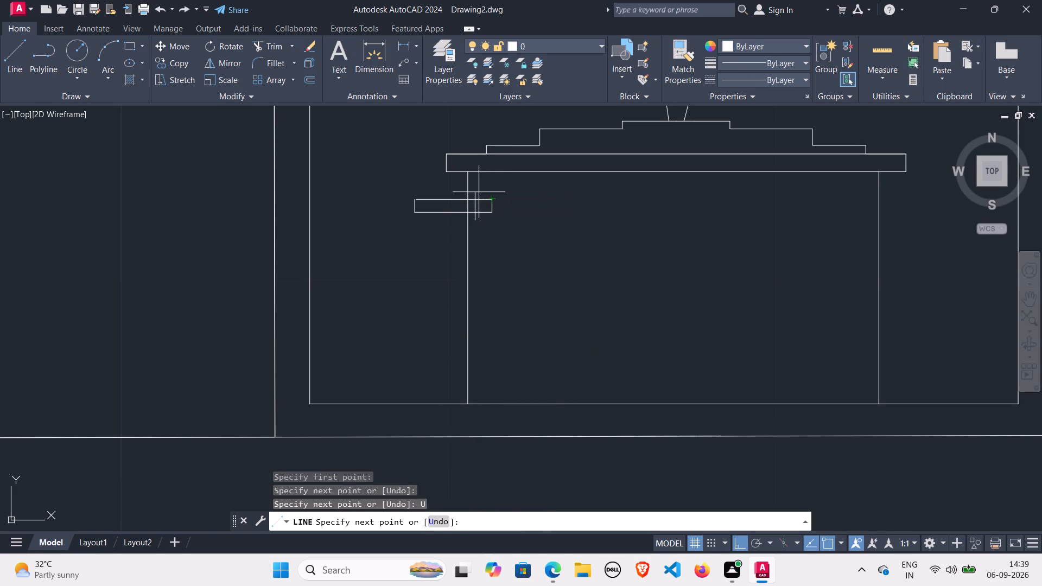
scroll(478, 193, "up", 2)
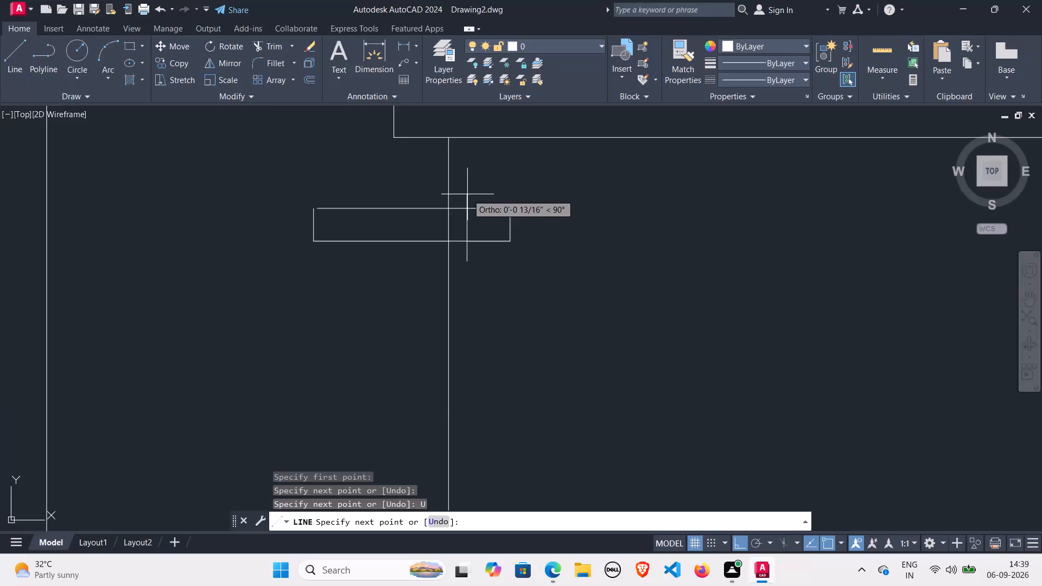
left_click(467, 194)
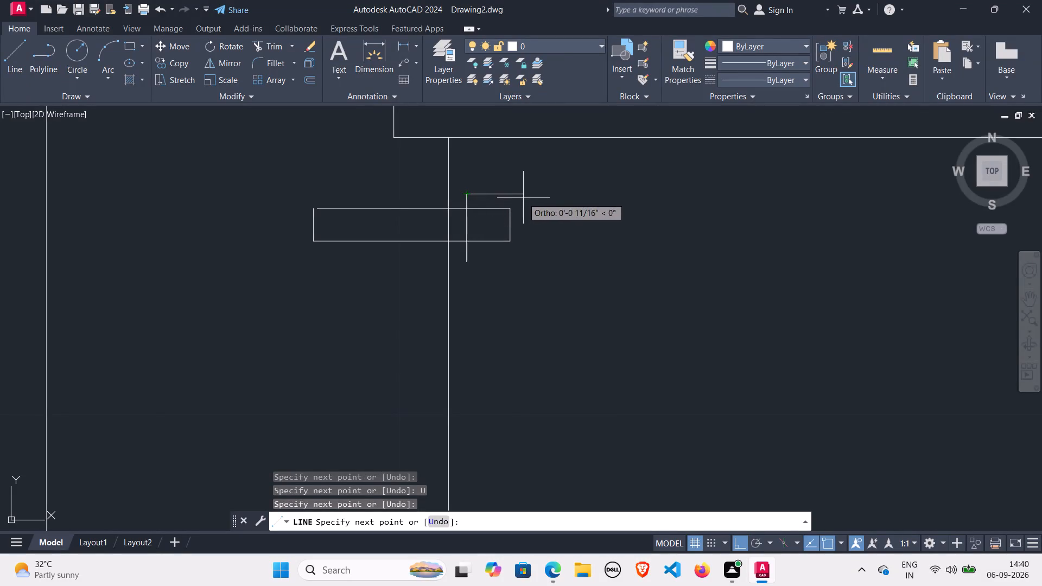
left_click(528, 198)
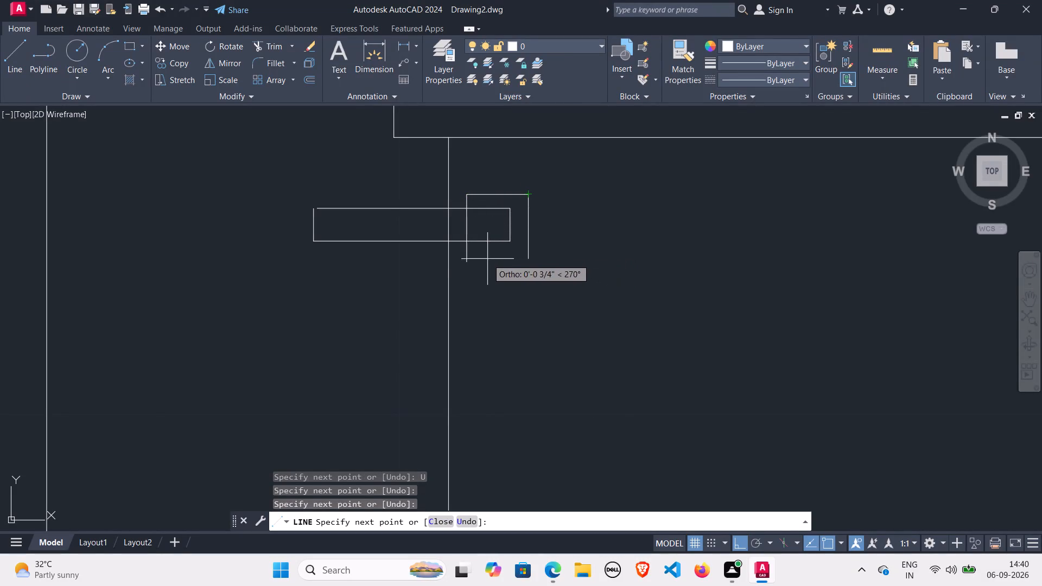
left_click(529, 260)
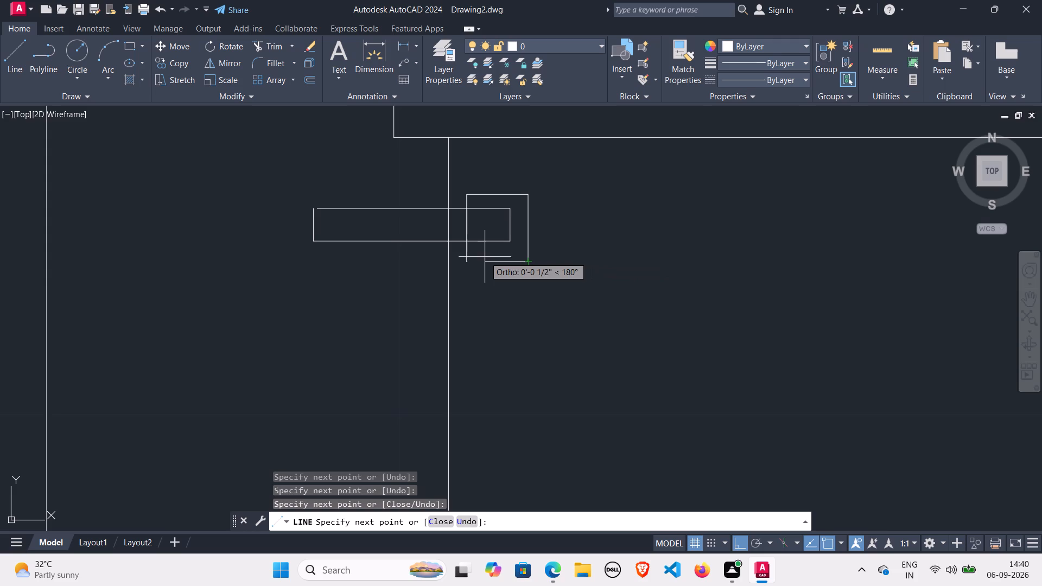
left_click(468, 260)
key("space")
Mirror the handle, its plate and the box's side line about a vertical line through the lid's bottom-edge midpoint, keeping the source objects.
left_click(566, 188)
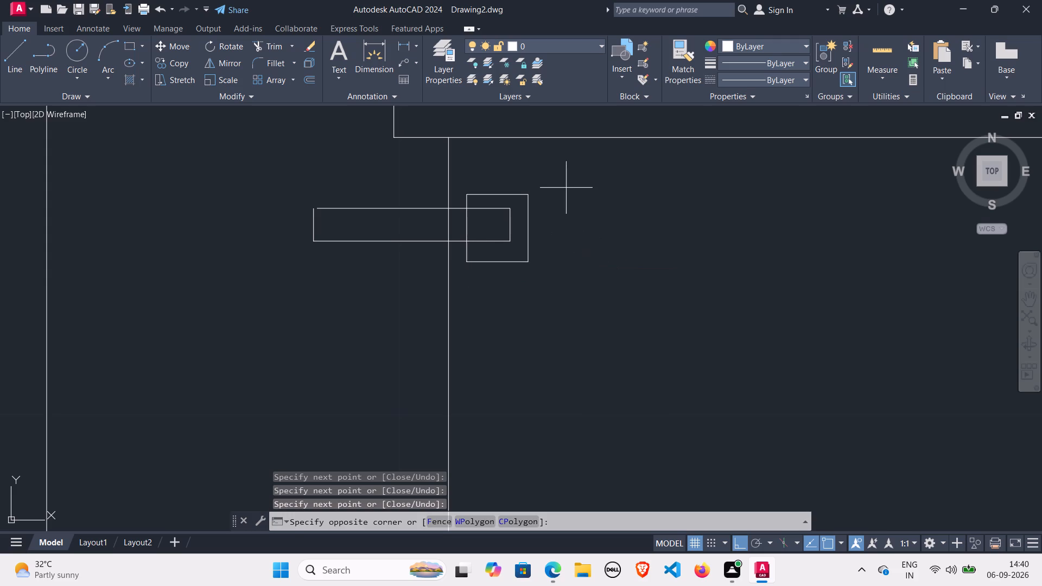
left_click(268, 270)
right_click(270, 270)
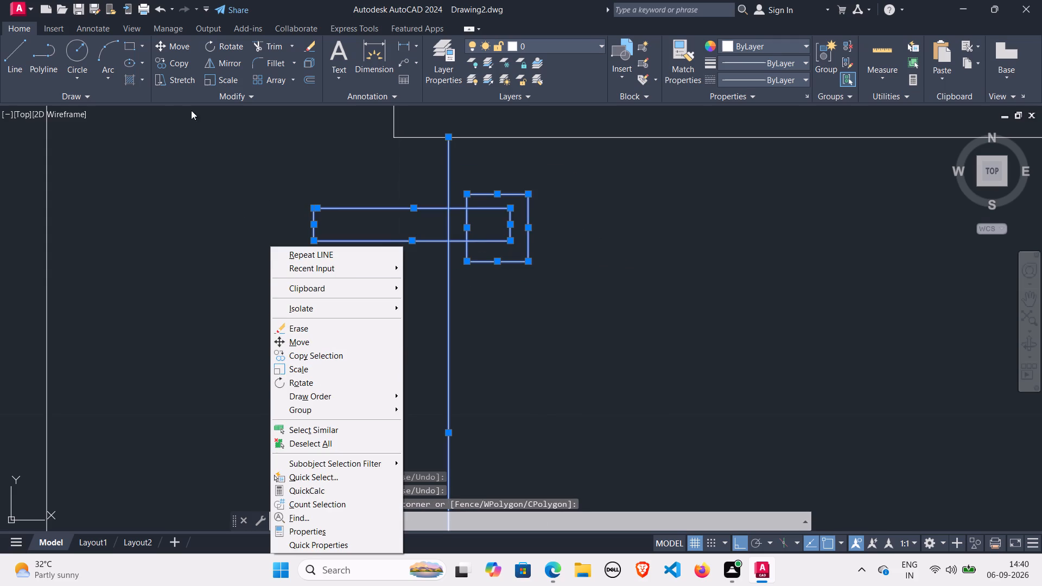
left_click(219, 62)
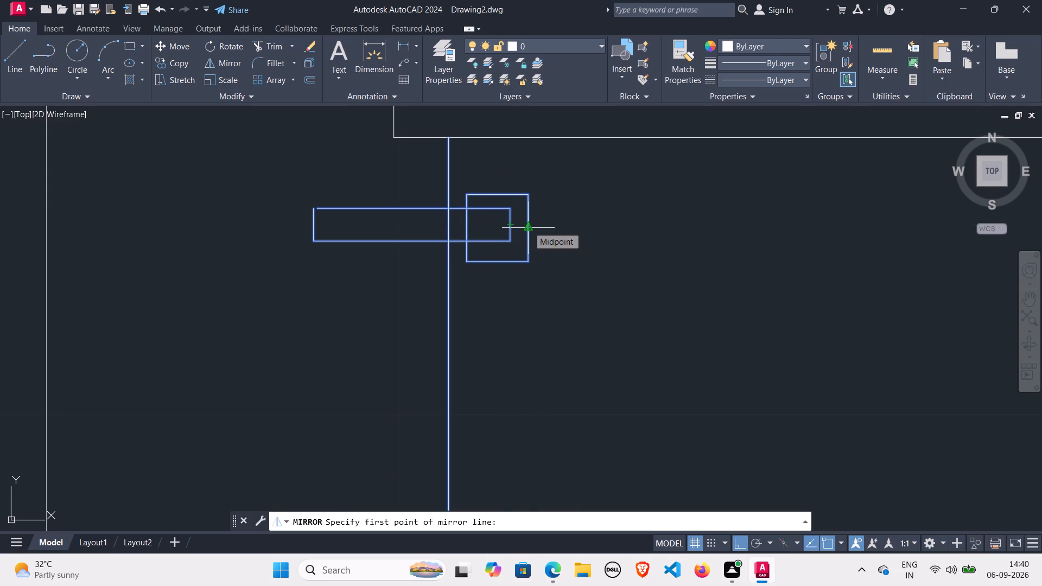
middle_click_drag(842, 183, 561, 238)
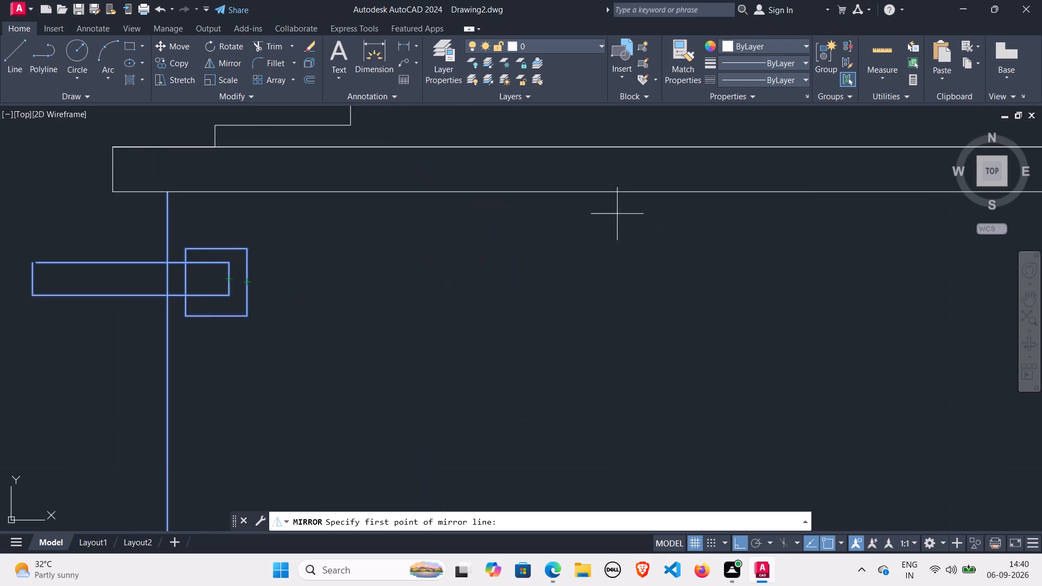
scroll(672, 199, "down", 2)
left_click(680, 199)
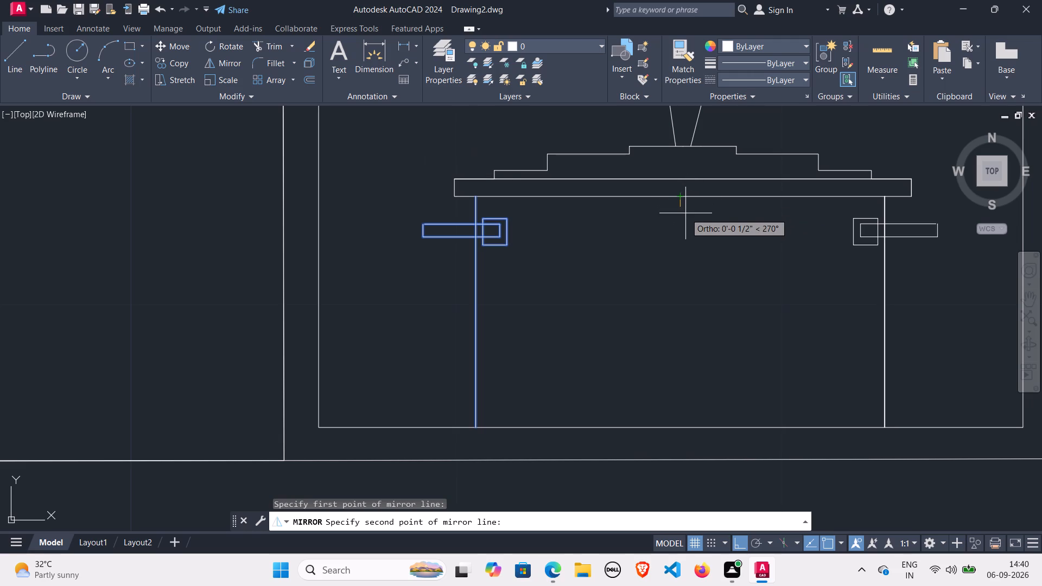
left_click(685, 214)
left_click(708, 275)
right_click(705, 264)
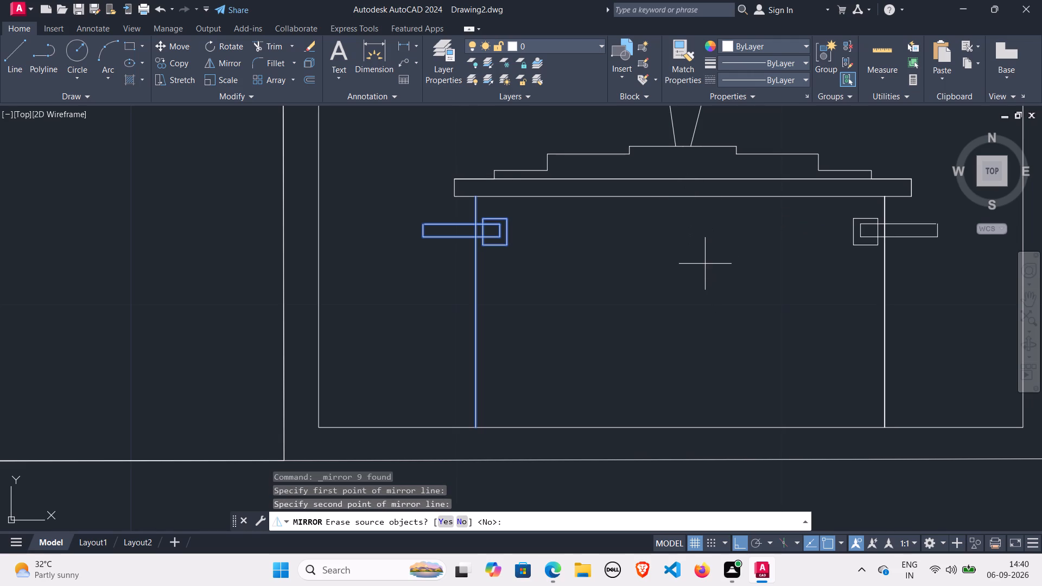
left_click(611, 250)
key("space")
Copy the whole lidded pot with its handles from the bottom compartment's floor midpoint to the floor midpoint of the tall bay's second compartment from the top.
scroll(638, 252, "down", 2)
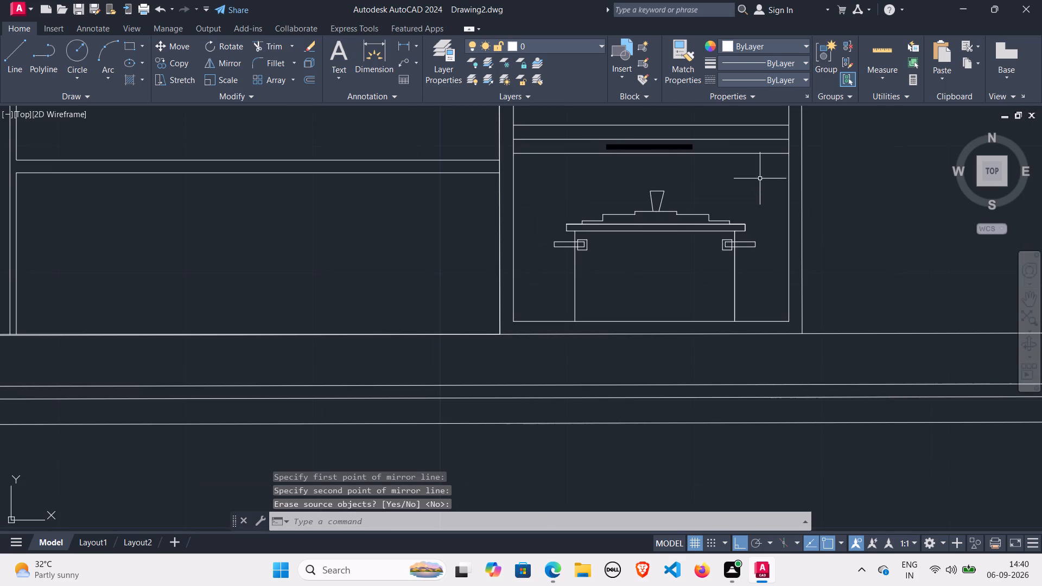
left_click_drag(759, 177, 734, 164)
left_click(543, 295)
right_click(547, 295)
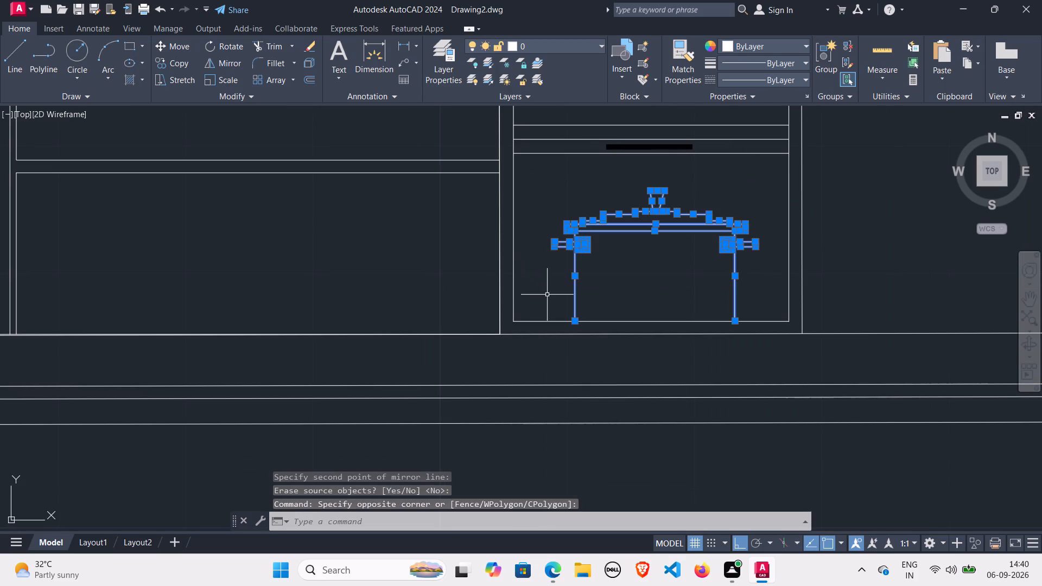
left_click(598, 351)
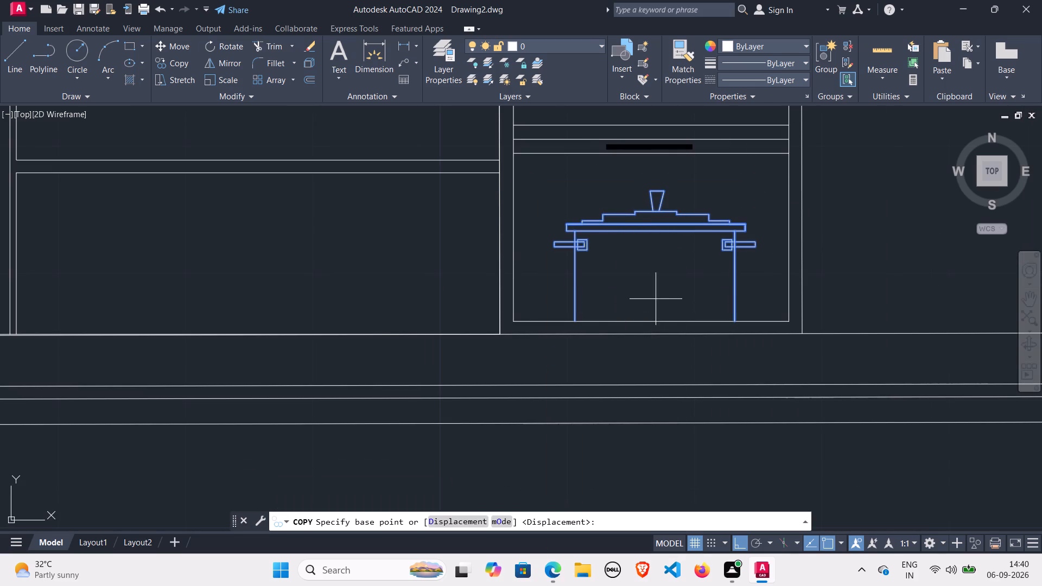
left_click(650, 321)
middle_click_drag(640, 199, 681, 467)
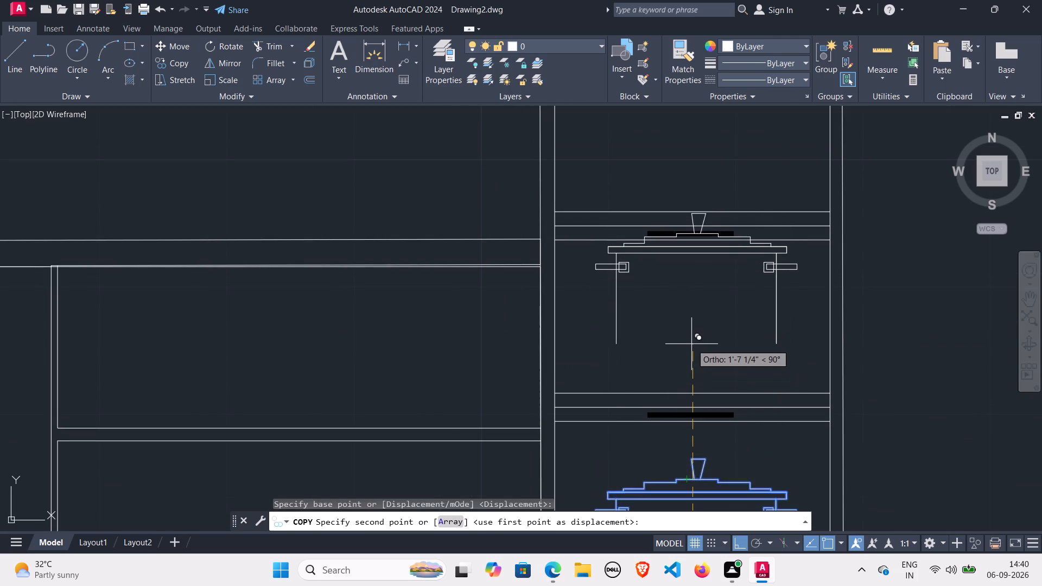
middle_click_drag(643, 214, 653, 373)
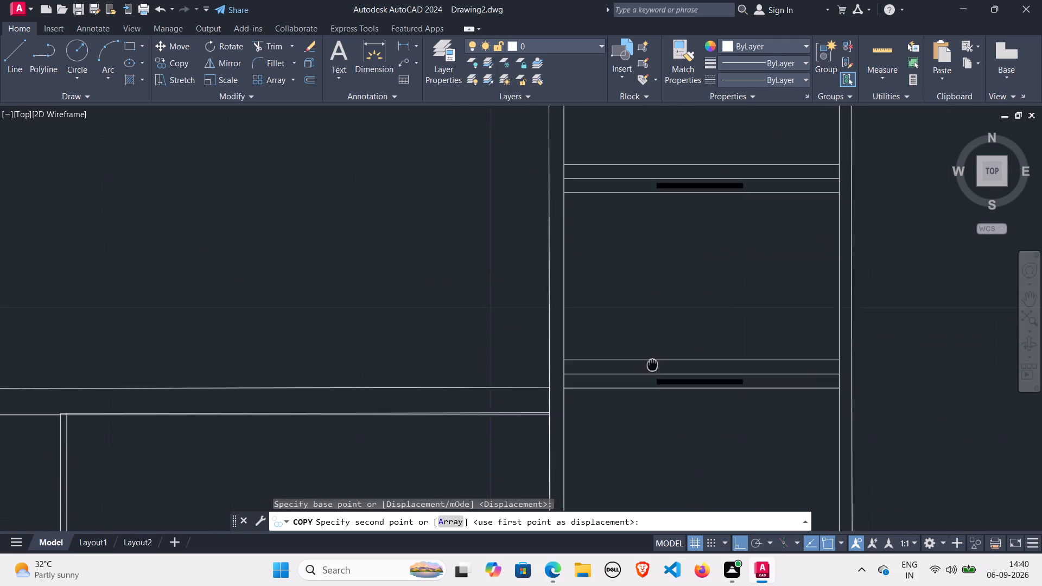
middle_click_drag(653, 373, 651, 424)
scroll(639, 337, "down", 2)
middle_click_drag(639, 313, 640, 394)
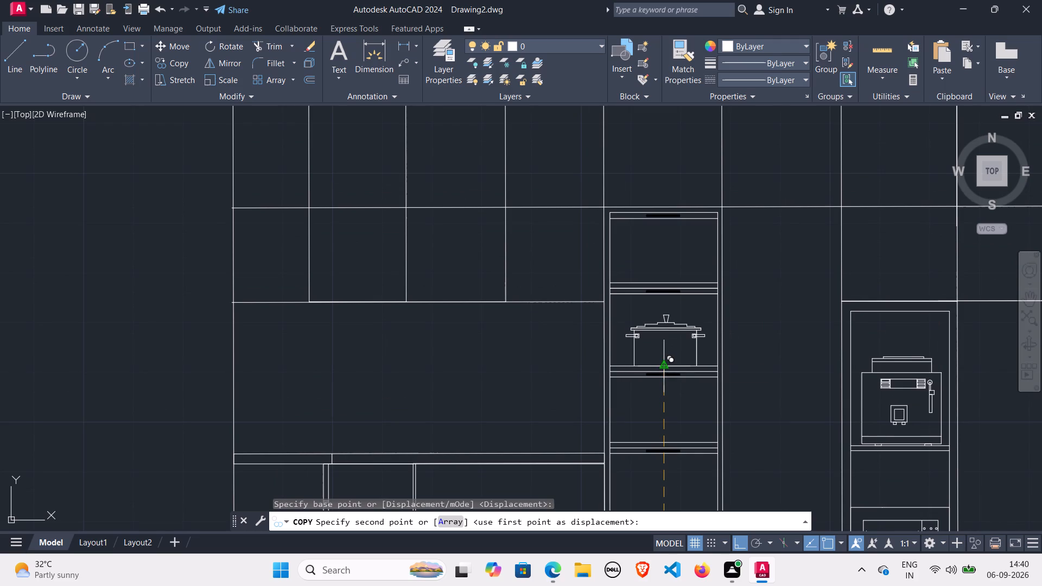
left_click(664, 364)
key("space")
scroll(758, 330, "down", 2)
middle_click_drag(760, 330, 688, 284)
scroll(760, 330, "up", 1)
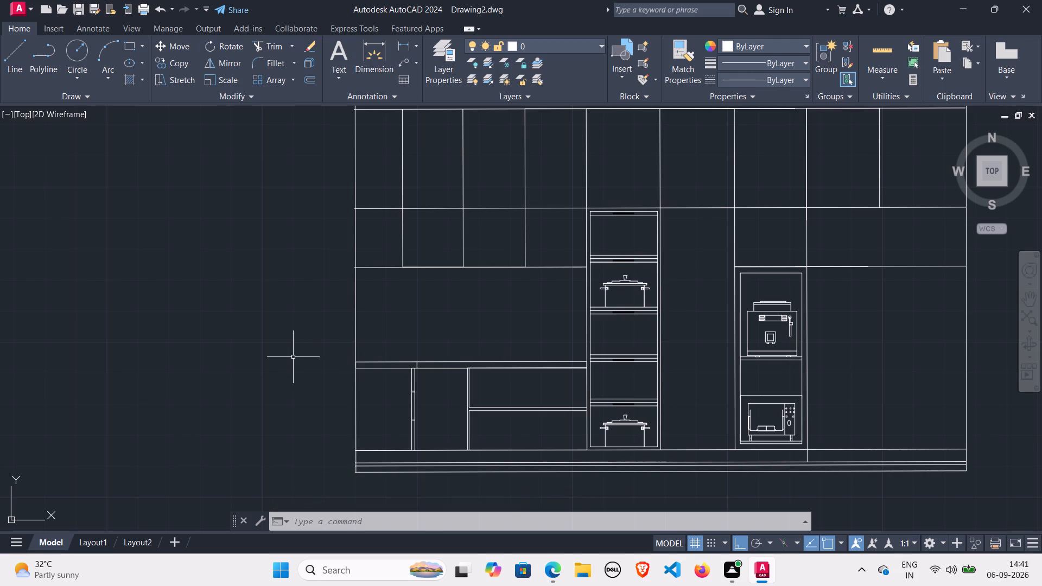
Add a vertical linear dimension for the upper units' height, placed inside the narrow leftmost unit.
scroll(414, 305, "down", 1)
middle_click_drag(414, 305, 382, 379)
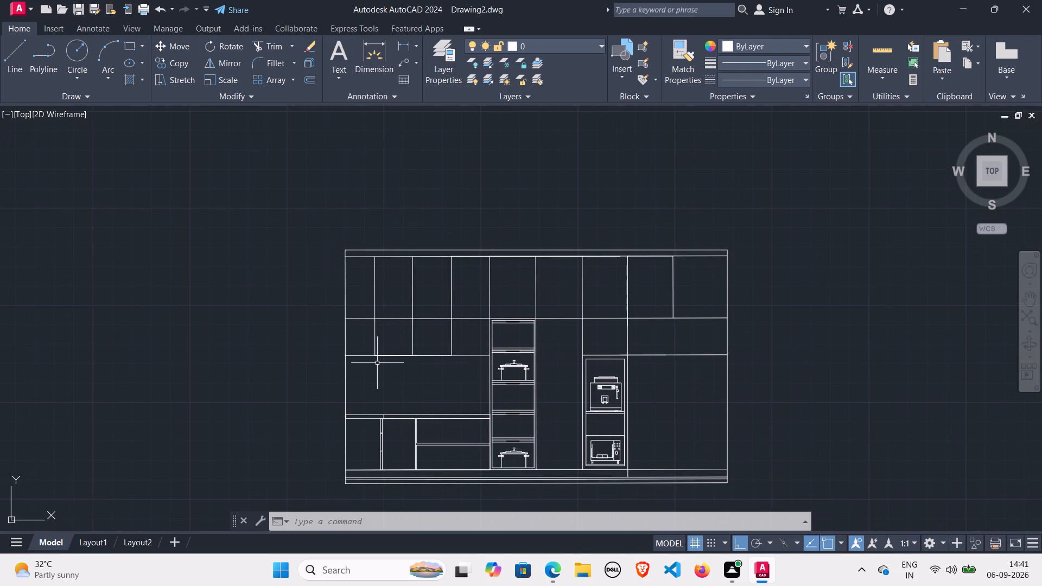
left_click(416, 46)
left_click(424, 72)
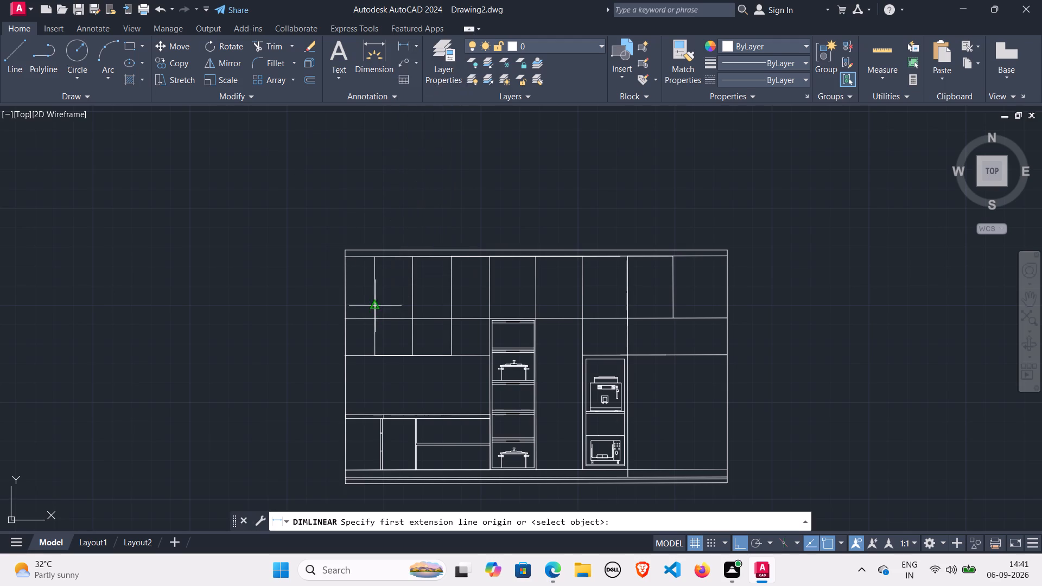
left_click(376, 316)
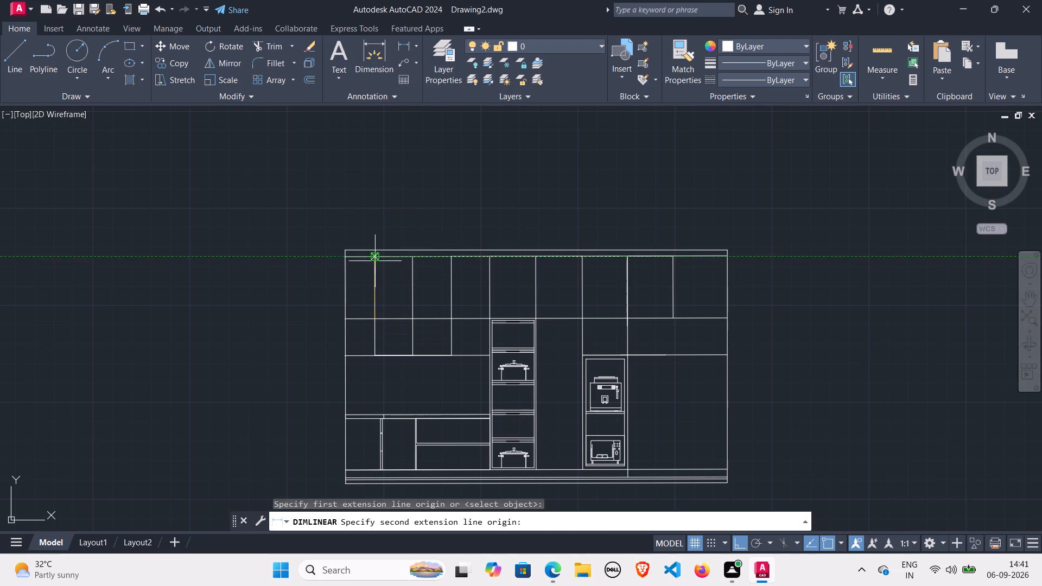
left_click(375, 257)
left_click(362, 265)
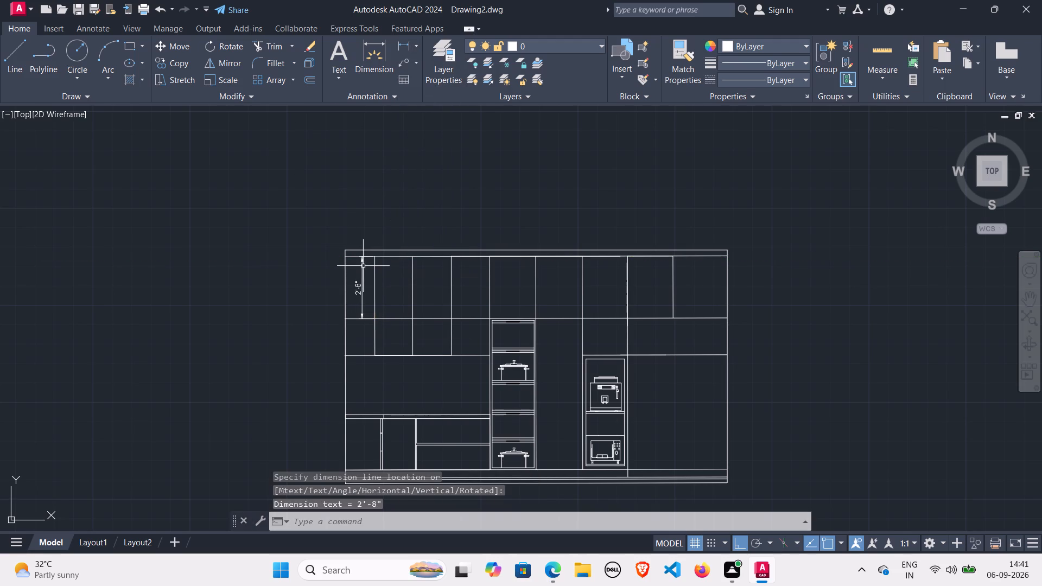
Dimension the bottom edge of the first lower door beneath the upper units, placing the dimension just above that edge.
key("space")
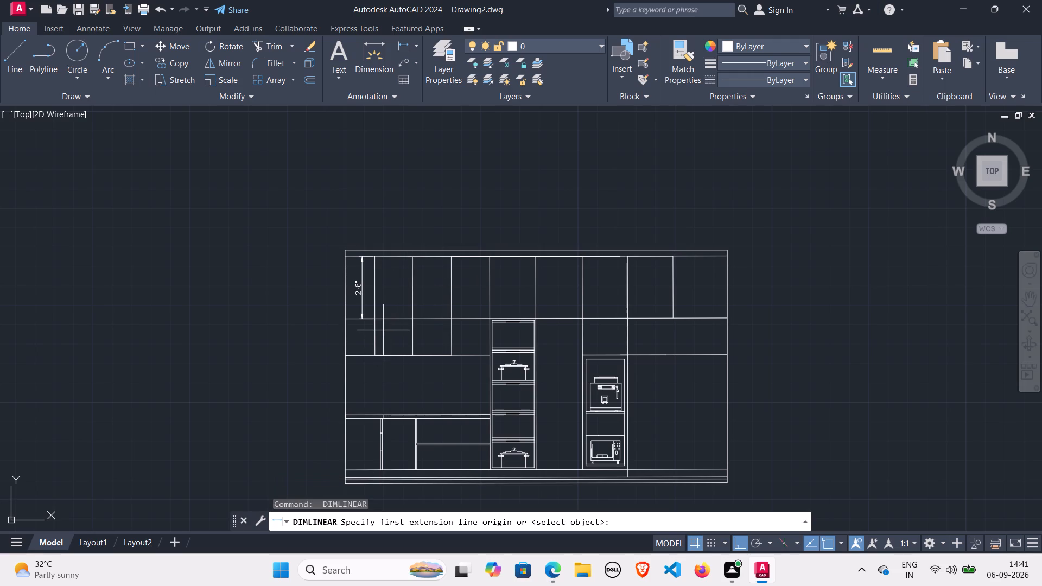
key("space")
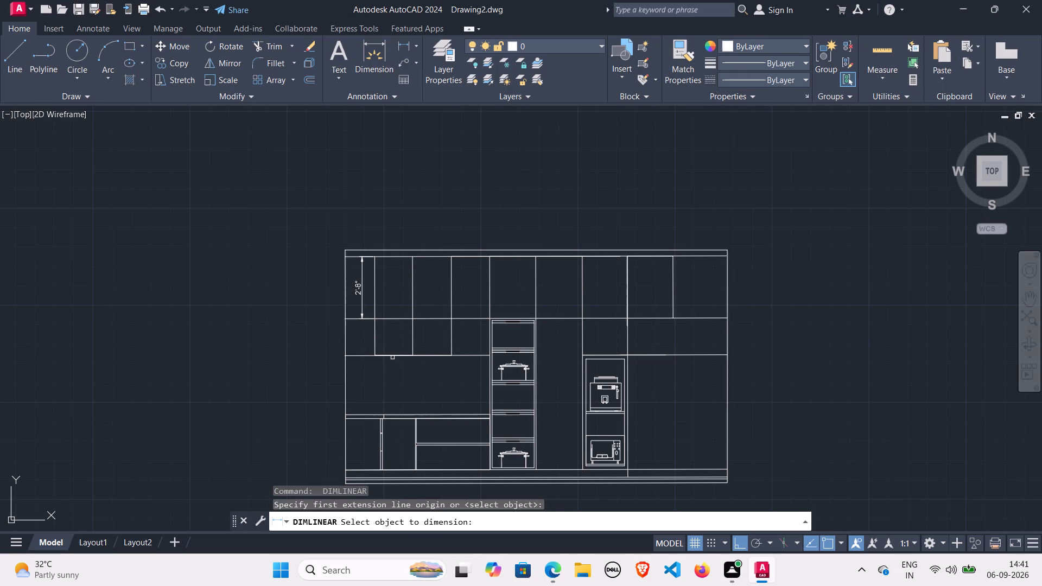
left_click(392, 356)
left_click(393, 340)
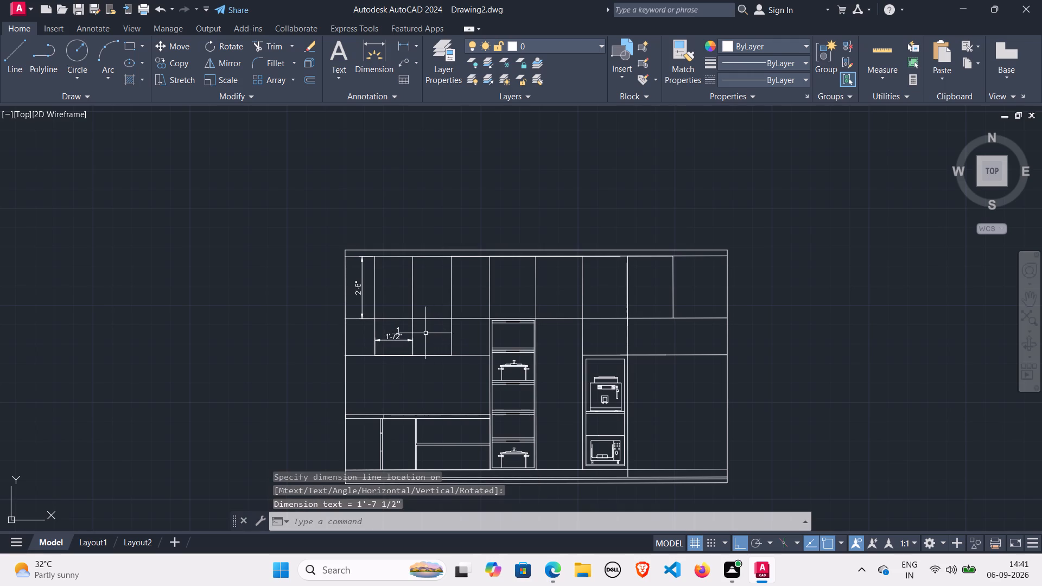
Dimension the top-edge line spanning the fourth upper door and the unit above the tall shelf bay, placing it inside them.
key("space")
key("space")
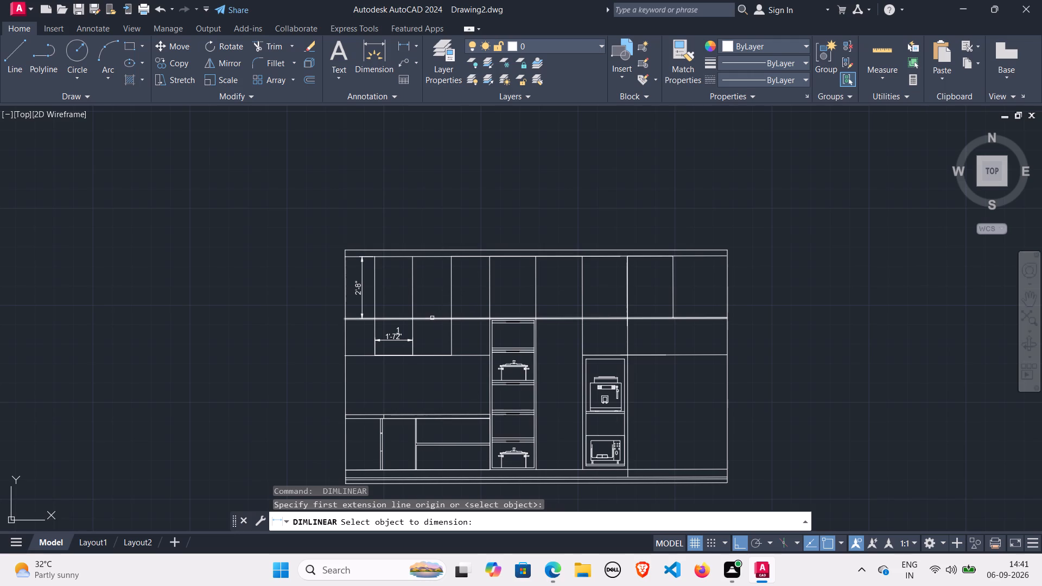
left_click(514, 256)
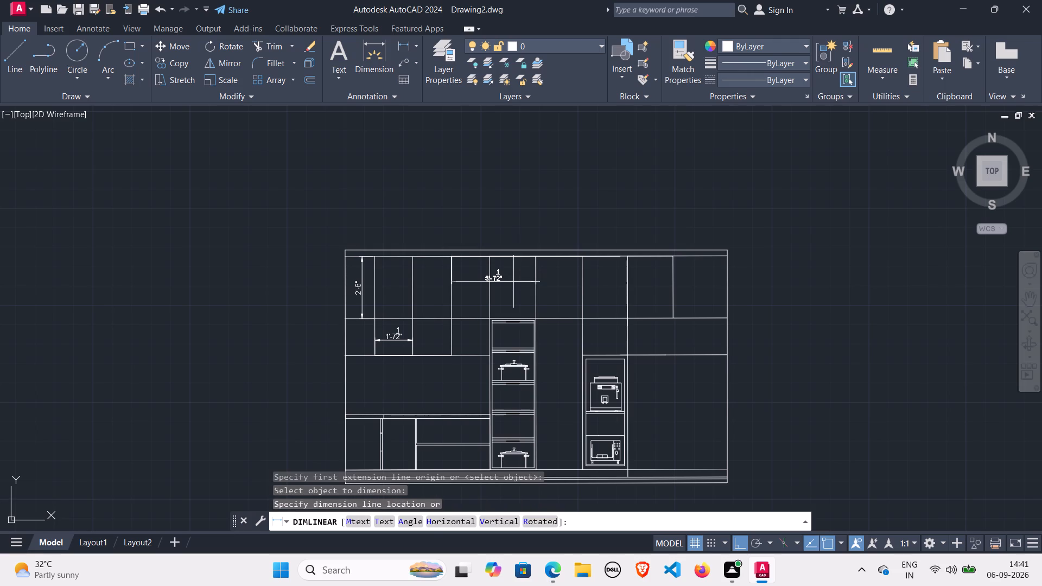
left_click(513, 282)
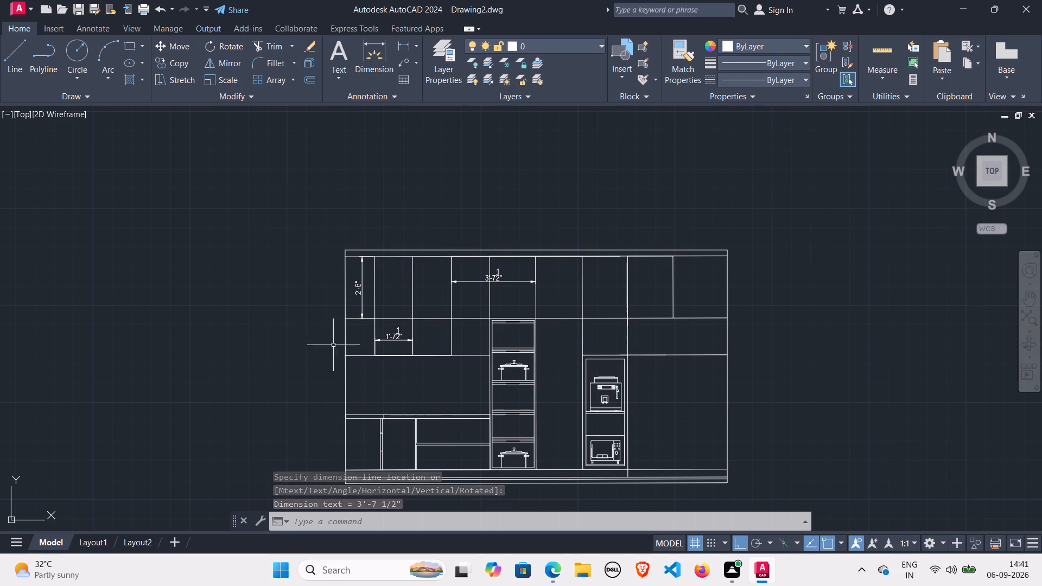
Dimension the combined width of the second and third upper doors, in line with the neighbouring horizontal dimension.
key("space")
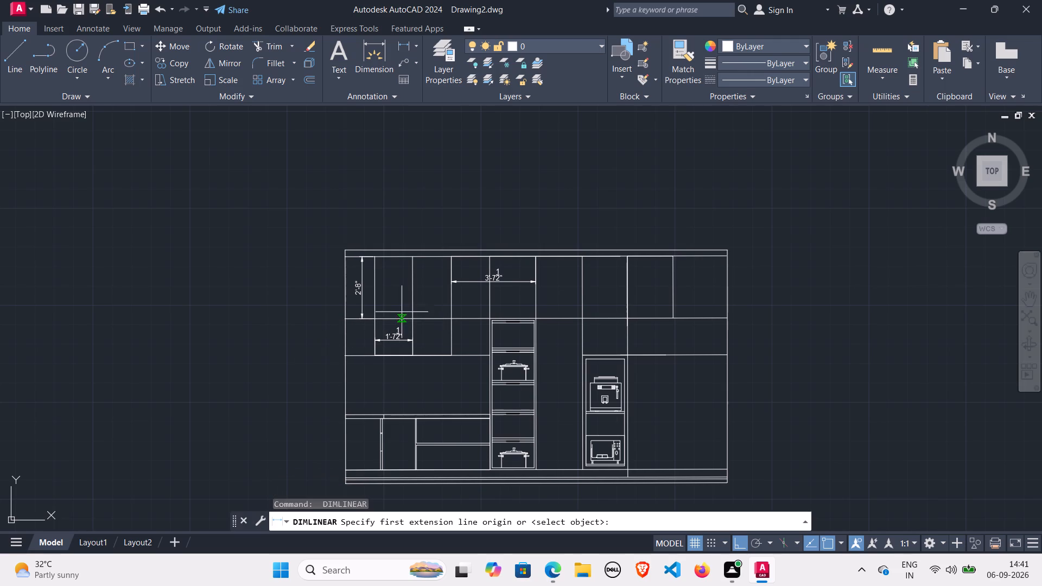
left_click(373, 318)
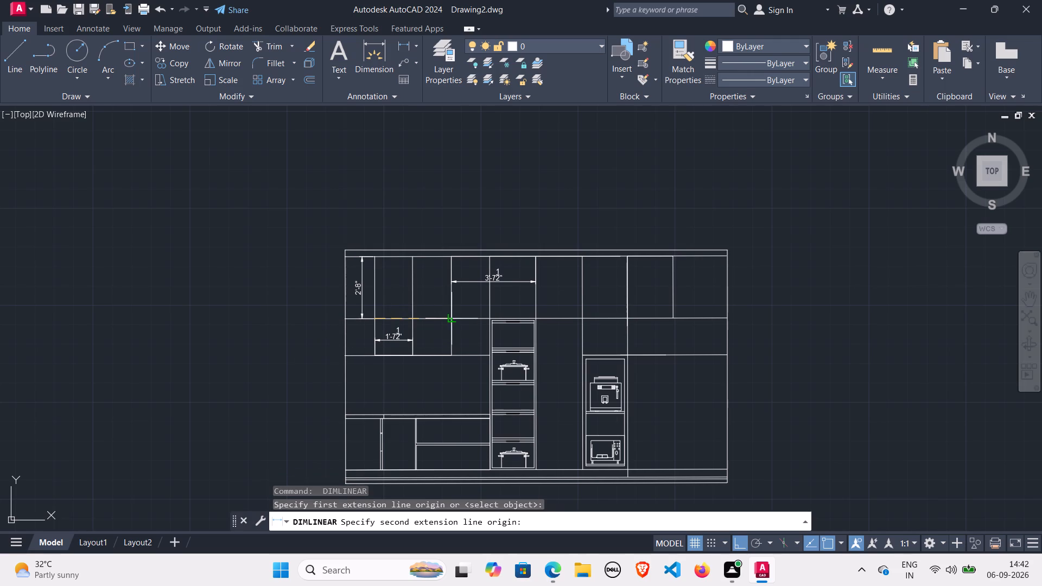
left_click(452, 321)
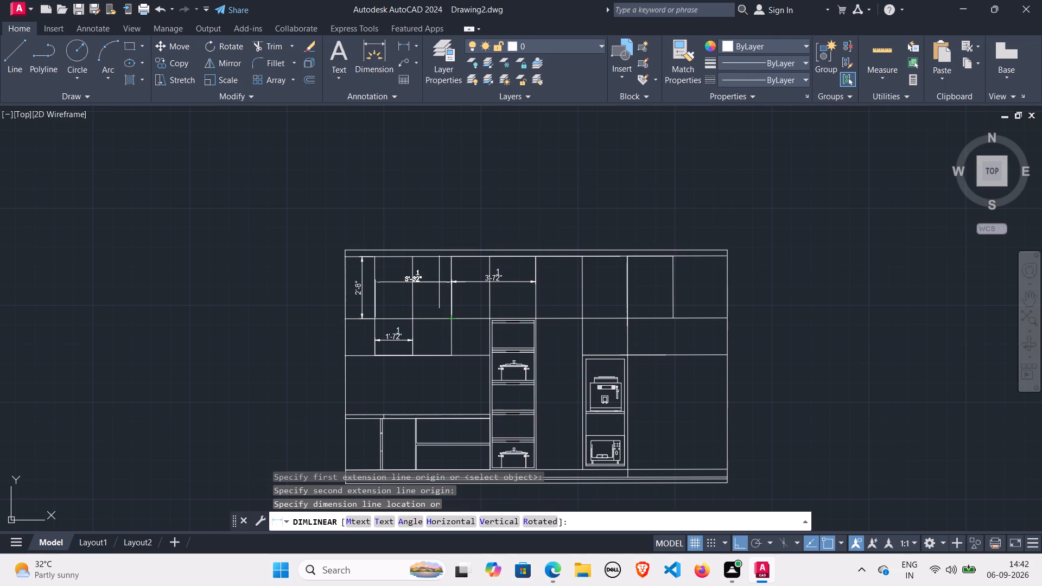
left_click(439, 282)
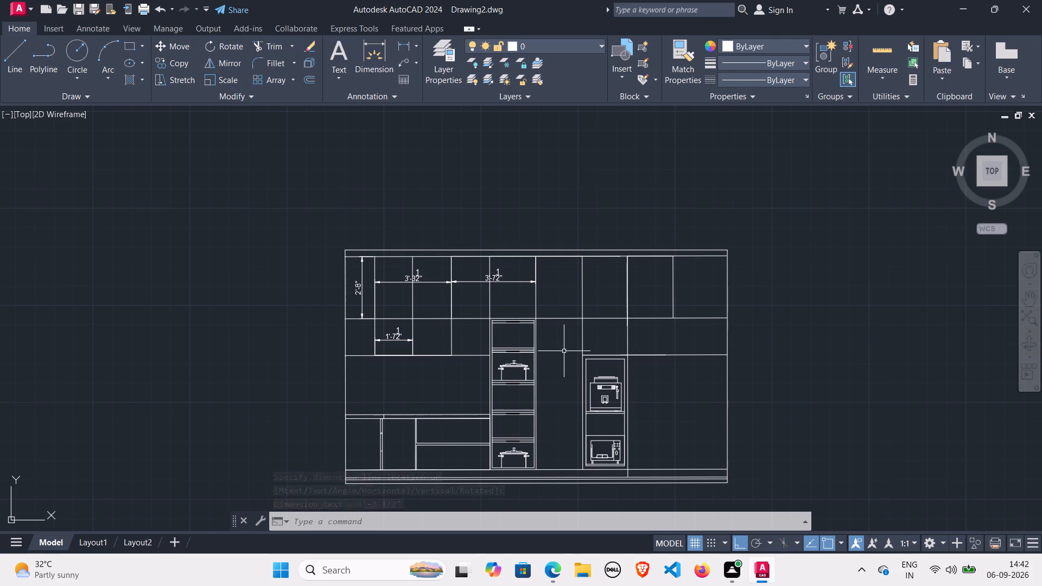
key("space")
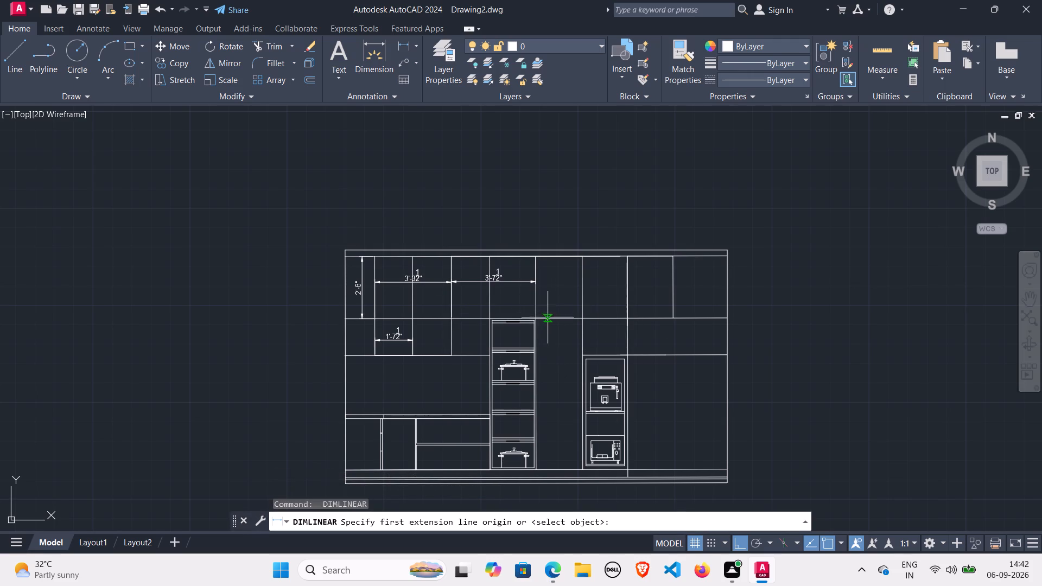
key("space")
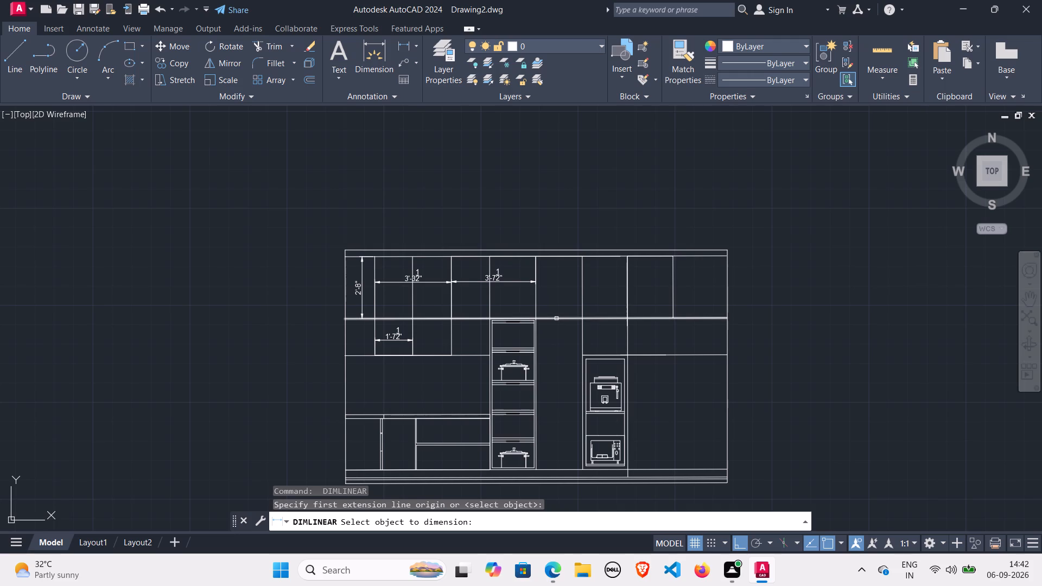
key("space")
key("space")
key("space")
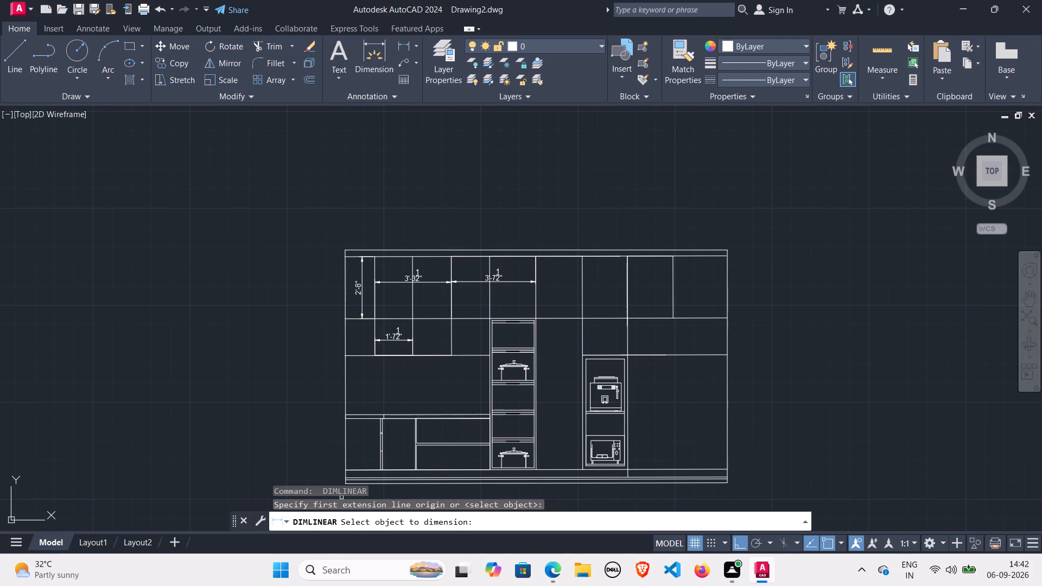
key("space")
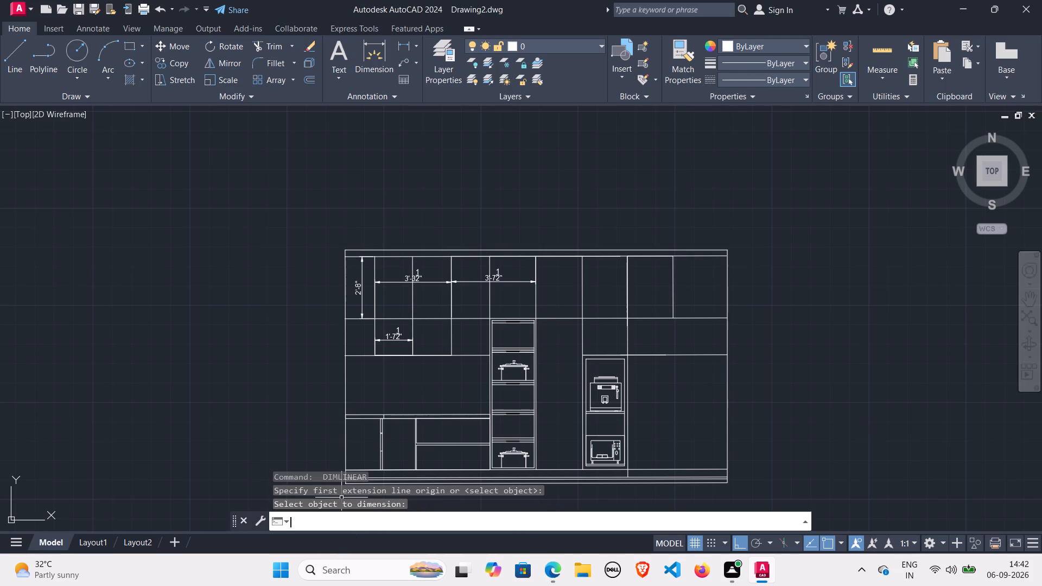
Draw a vertical line about 6'-6" long along the appliance bay's left side, from the upper units' bottom line to the base line.
key("l")
key("Return")
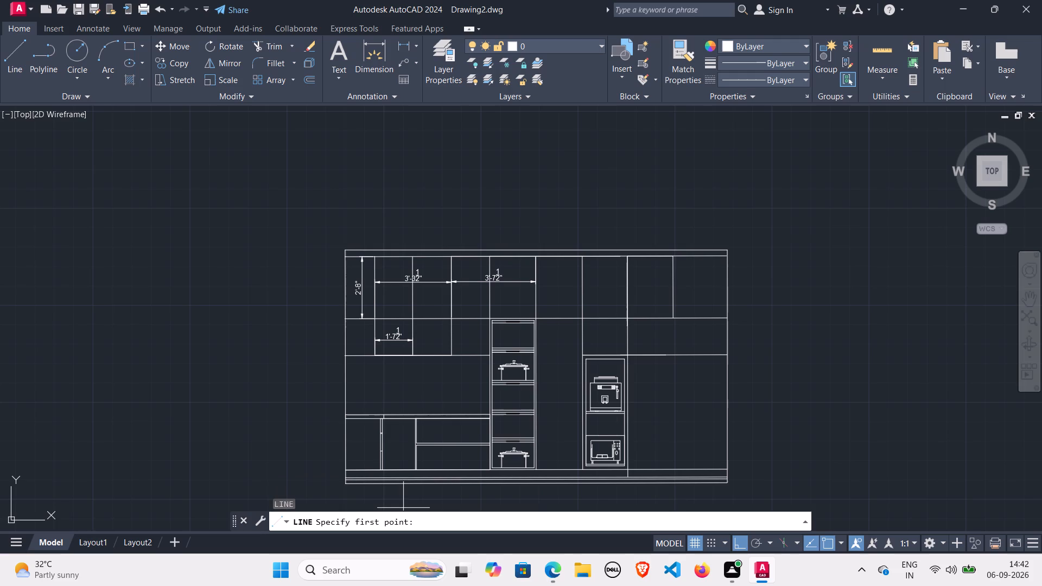
left_click(583, 319)
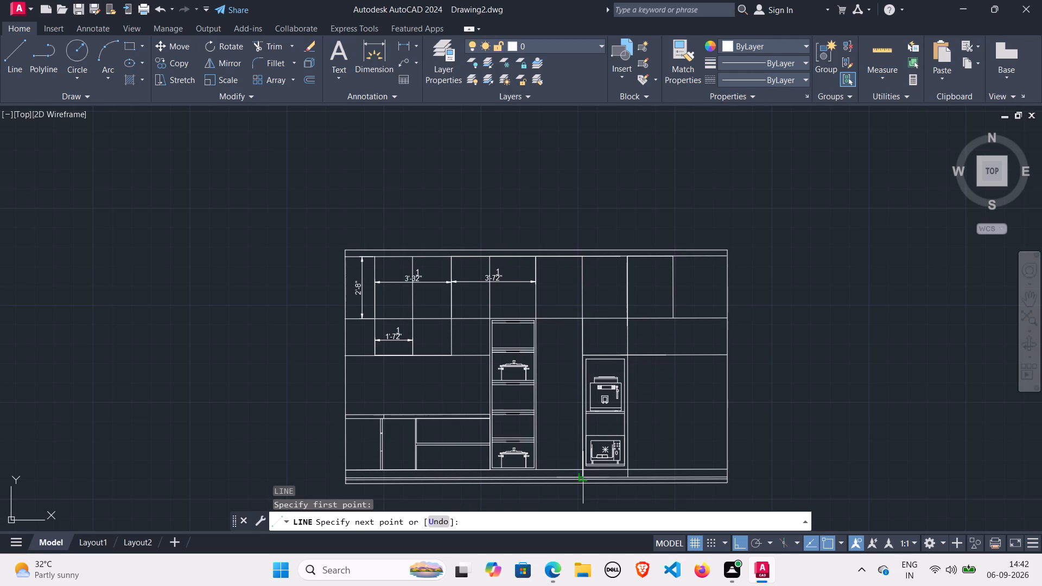
left_click(580, 467)
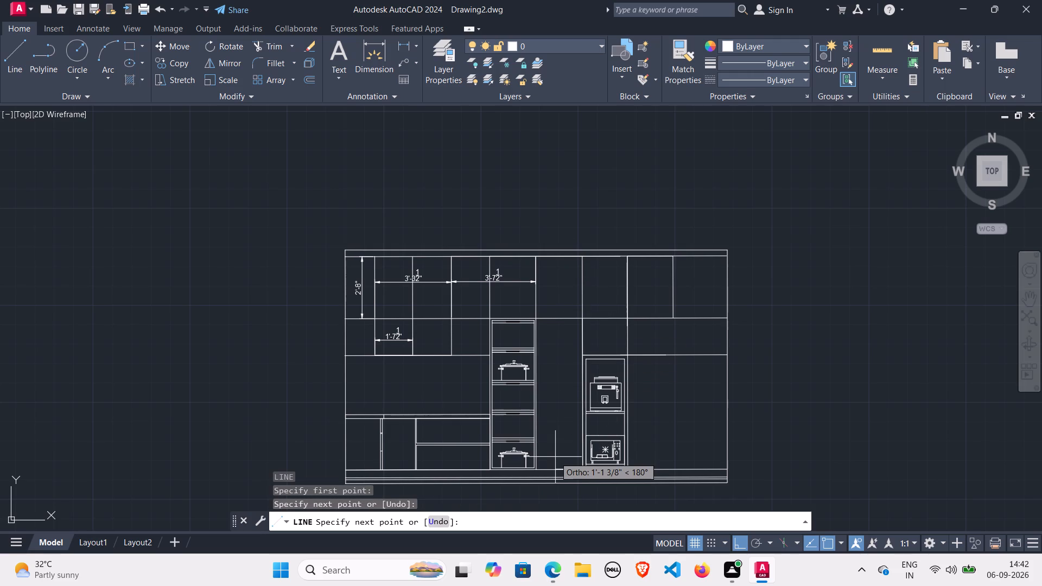
key("space")
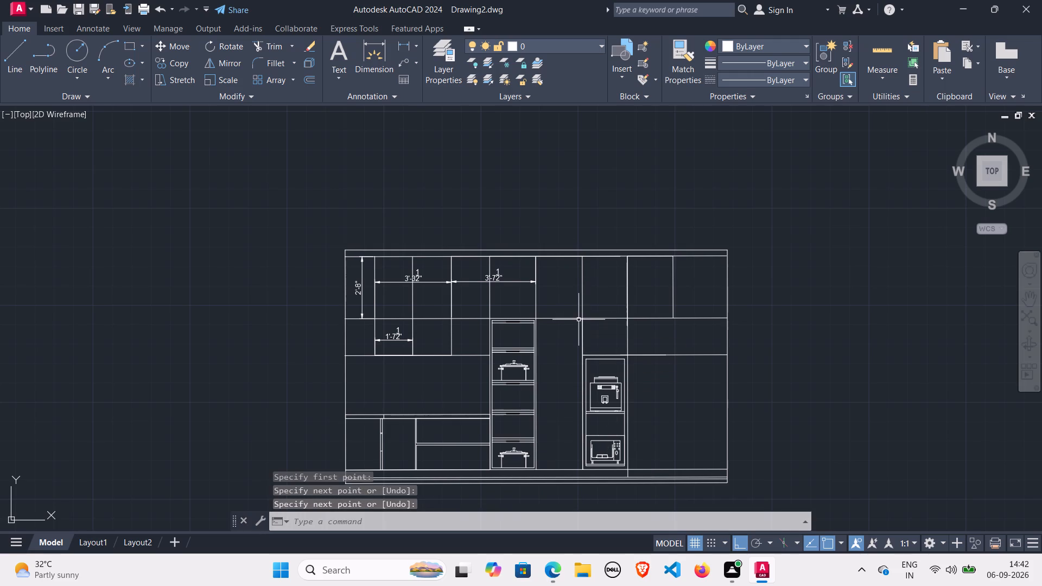
Dimension the height of the appliance bay's left side line, placing the dimension in the empty bay beside the tall shelves.
left_click(399, 43)
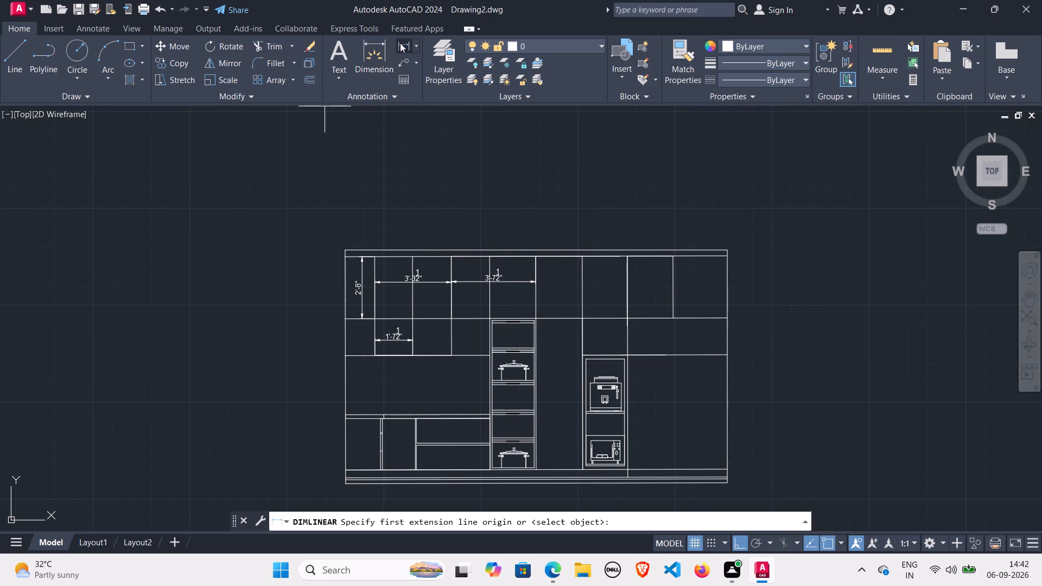
left_click(582, 316)
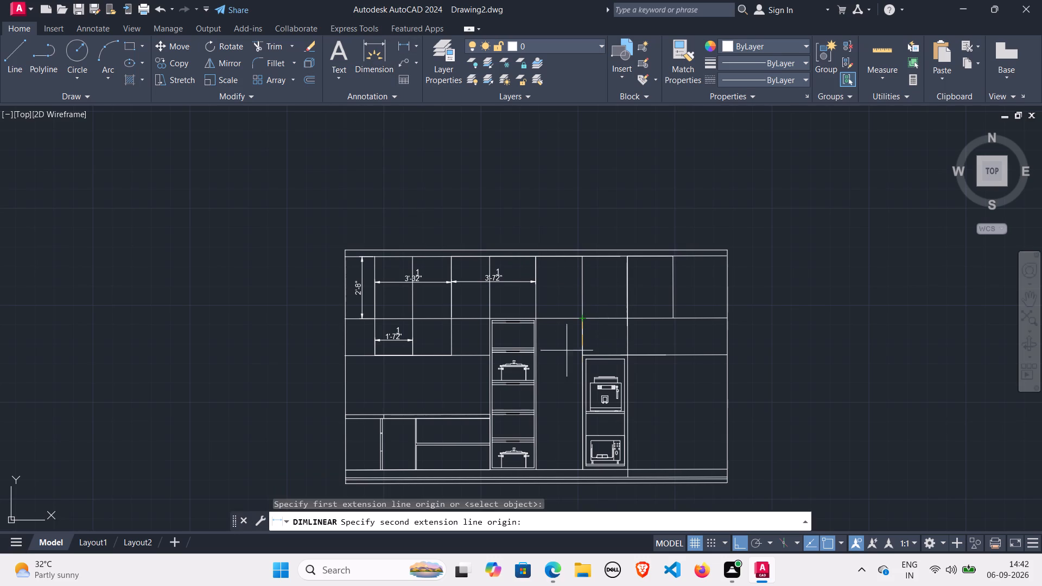
left_click(580, 470)
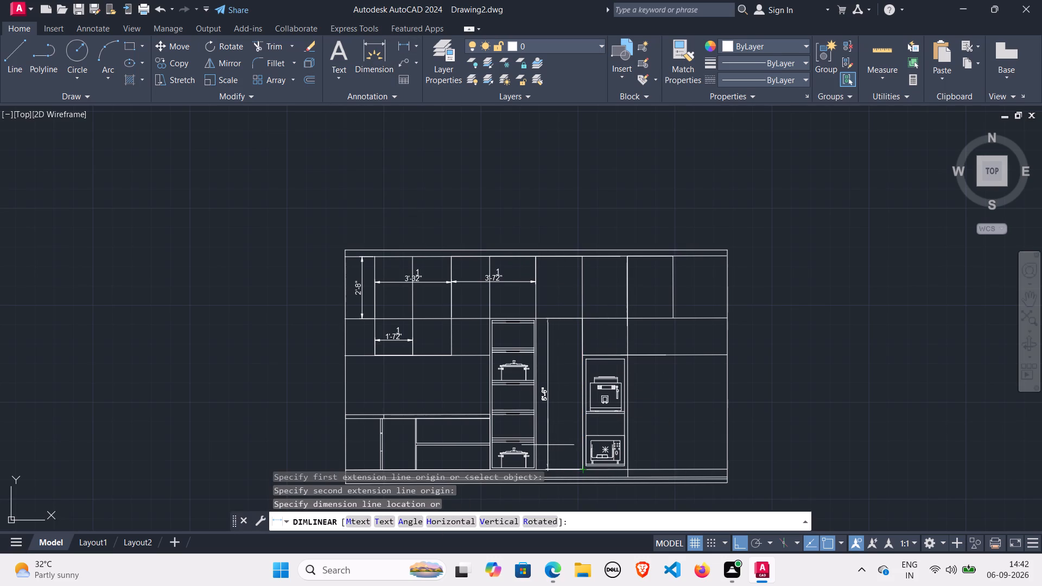
left_click(570, 447)
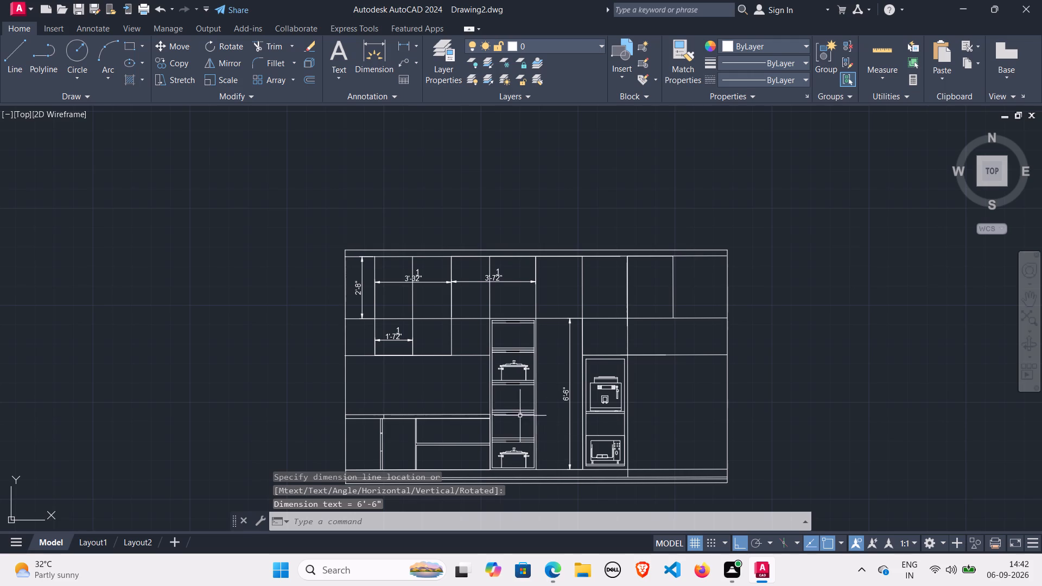
Dimension the bottom edge of the drawer unit beside the tall shelf bay, placing the dimension above the counter.
key("space")
key("space")
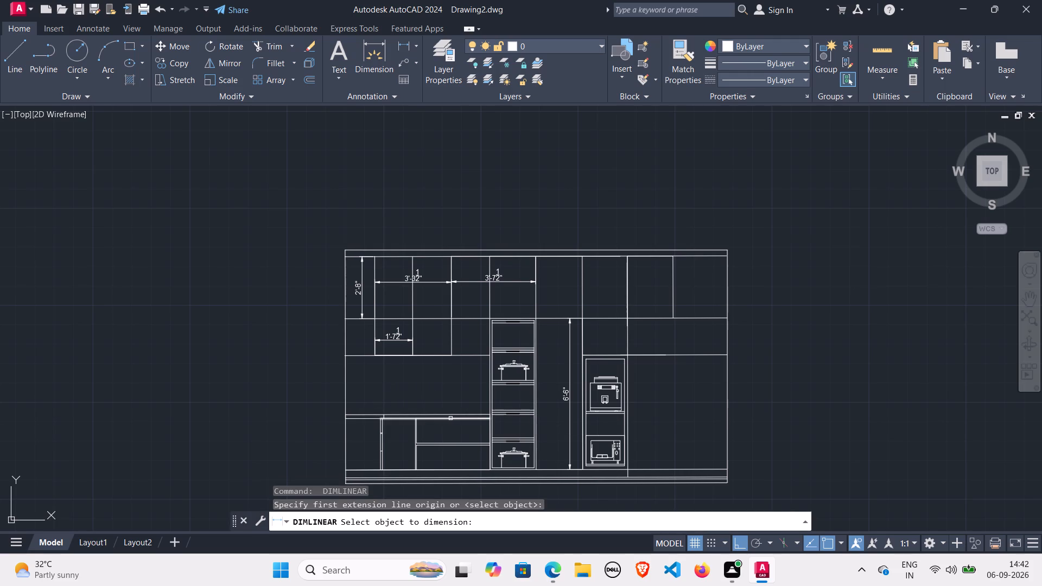
left_click(452, 470)
left_click(447, 397)
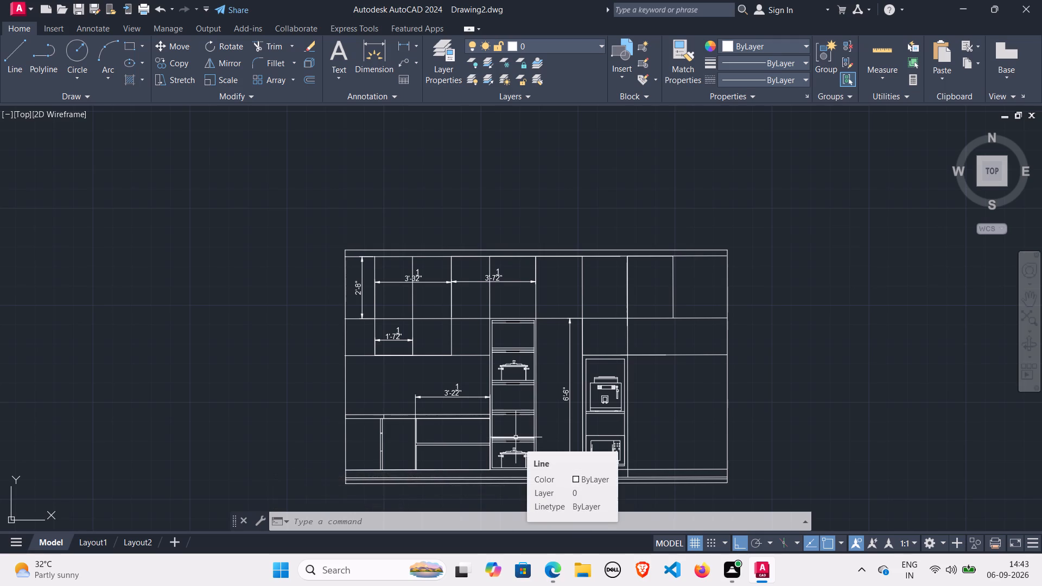
Dimension the width of the appliance bay along its top line, placing the dimension in the panel above it.
key("space")
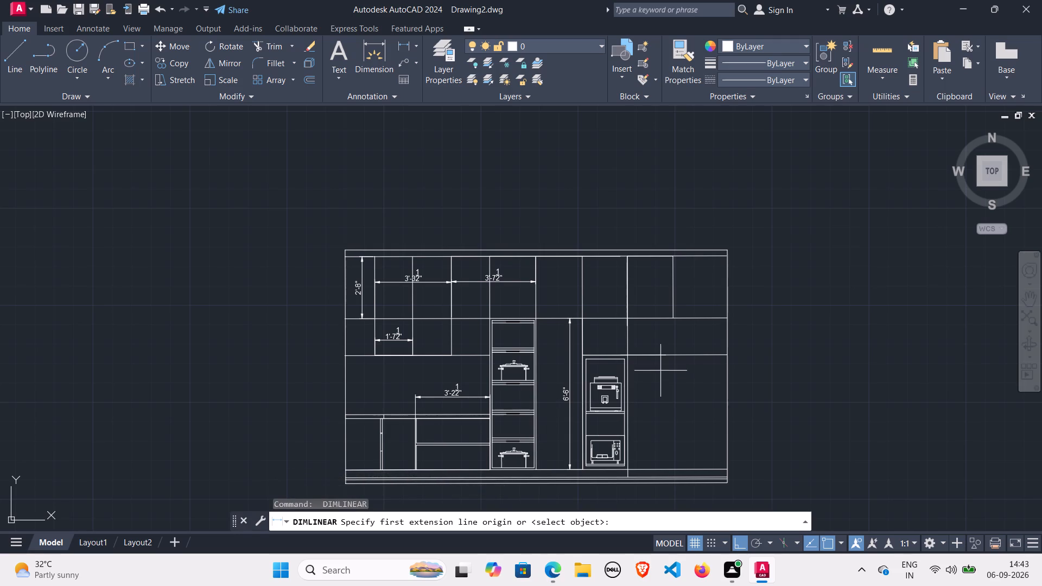
key("space")
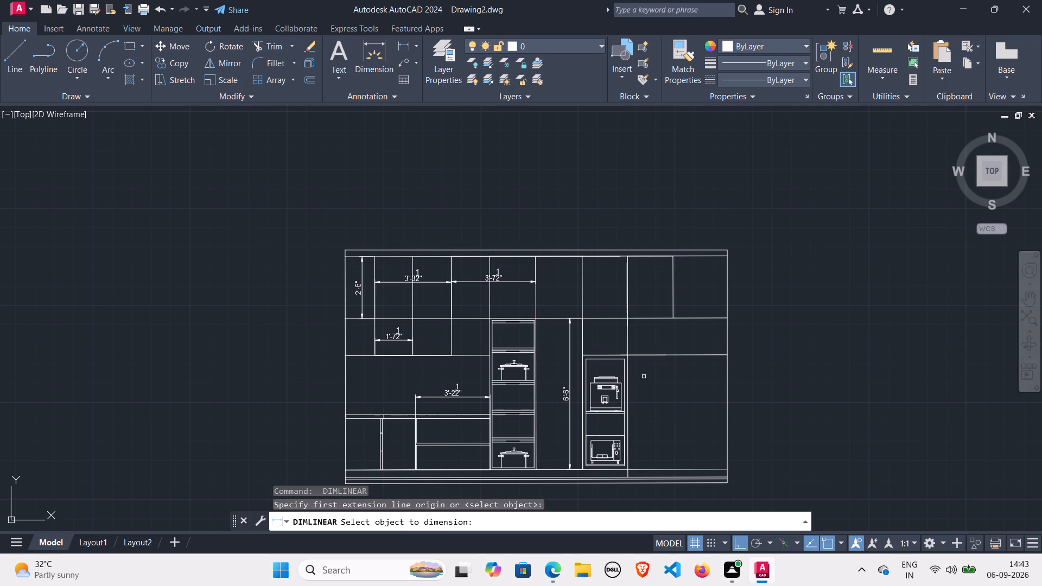
left_click(611, 355)
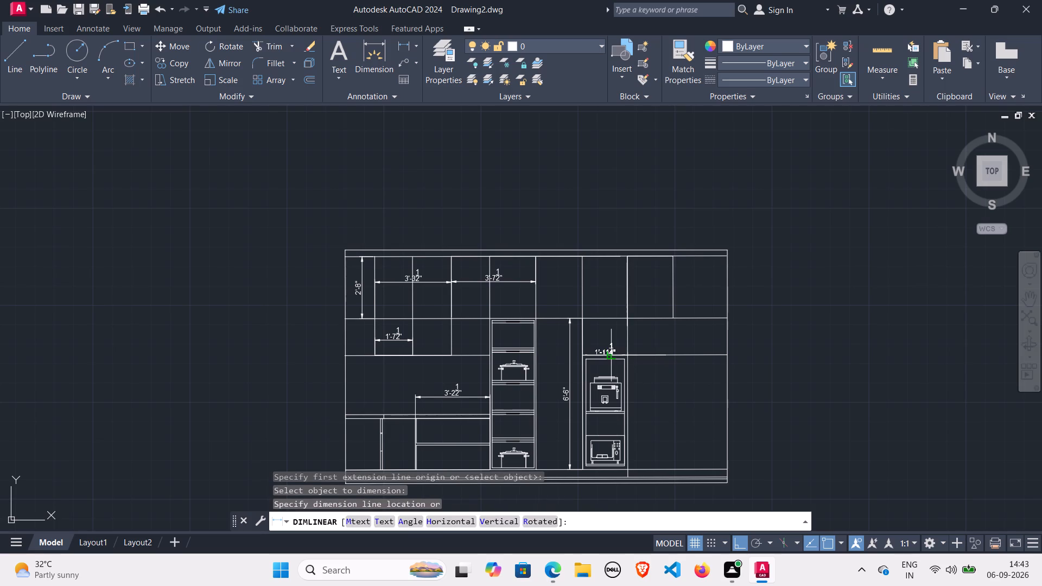
left_click(612, 341)
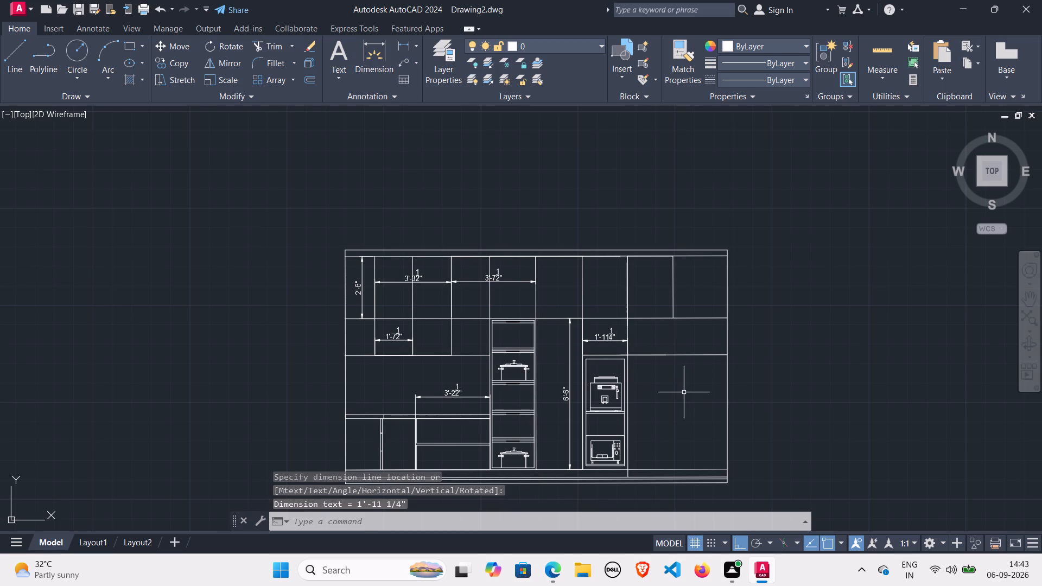
Dimension the top edge of the upper unit just beyond the appliance bay, placing the dimension inside that unit.
key("space")
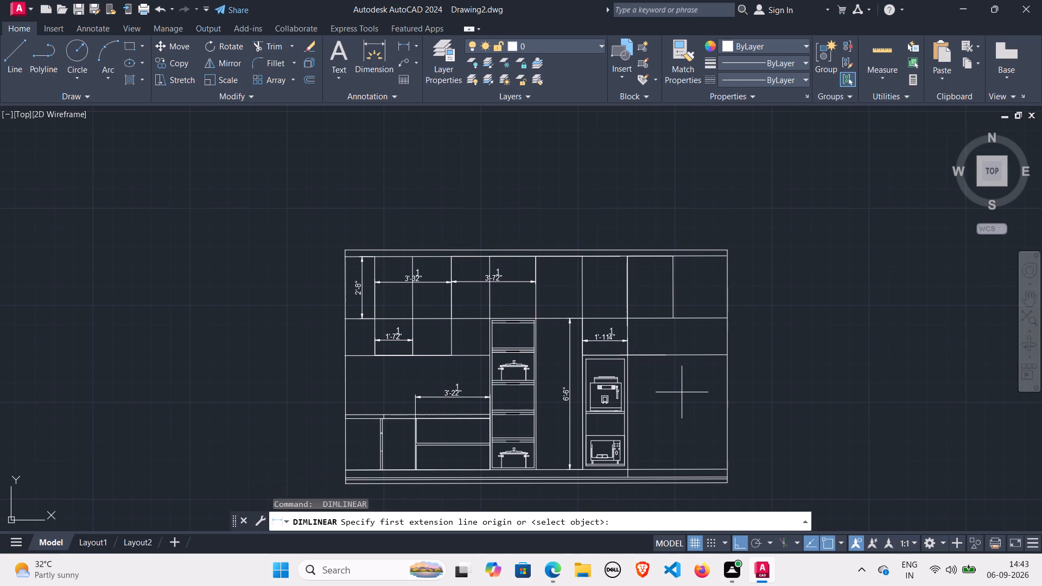
key("space")
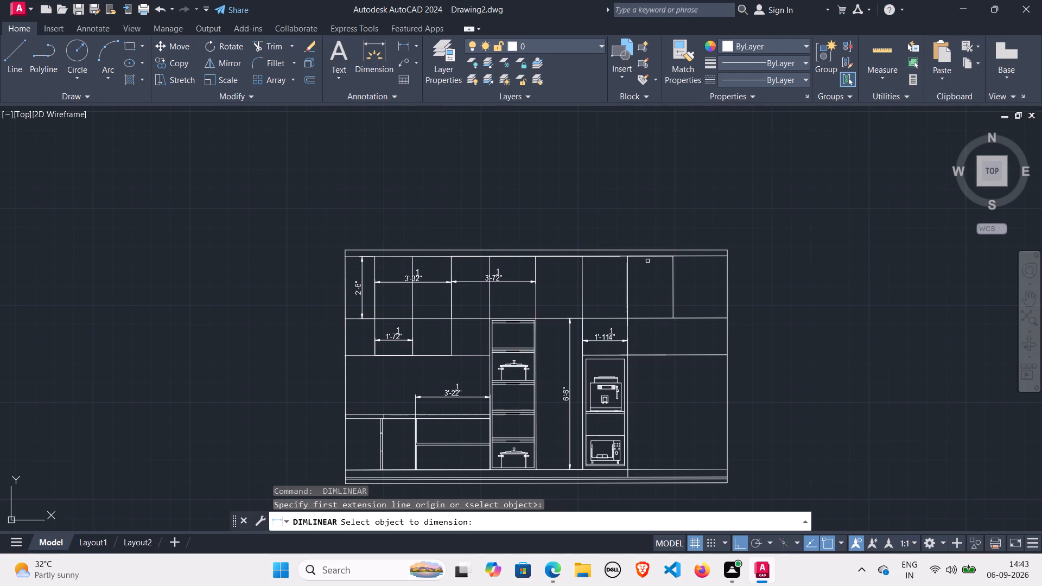
left_click(647, 257)
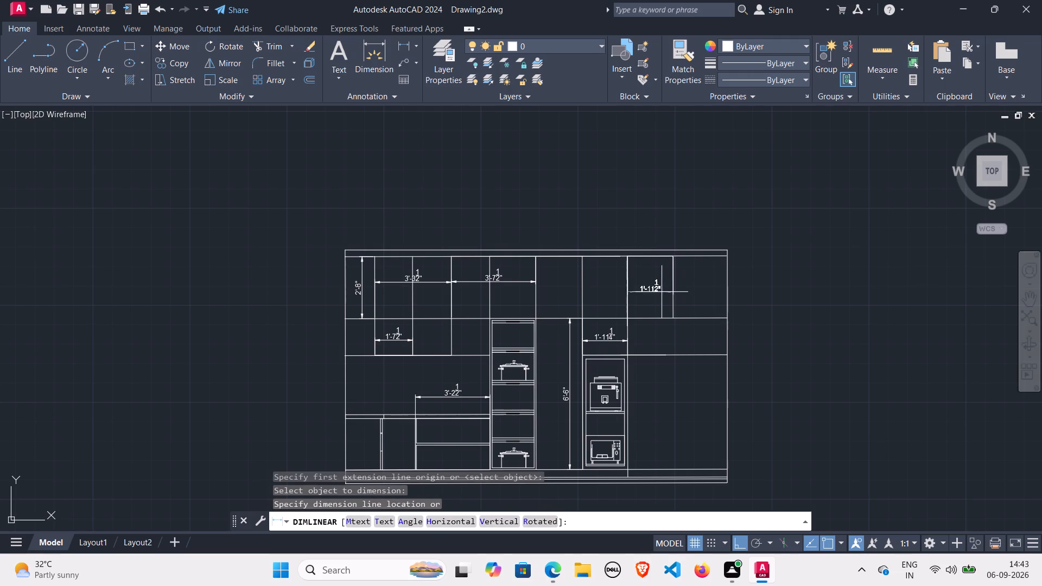
left_click(662, 292)
Dimension the width of the upper unit above the tall shelves along its bottom line, placing the dimension inside the unit.
key("space")
key("space")
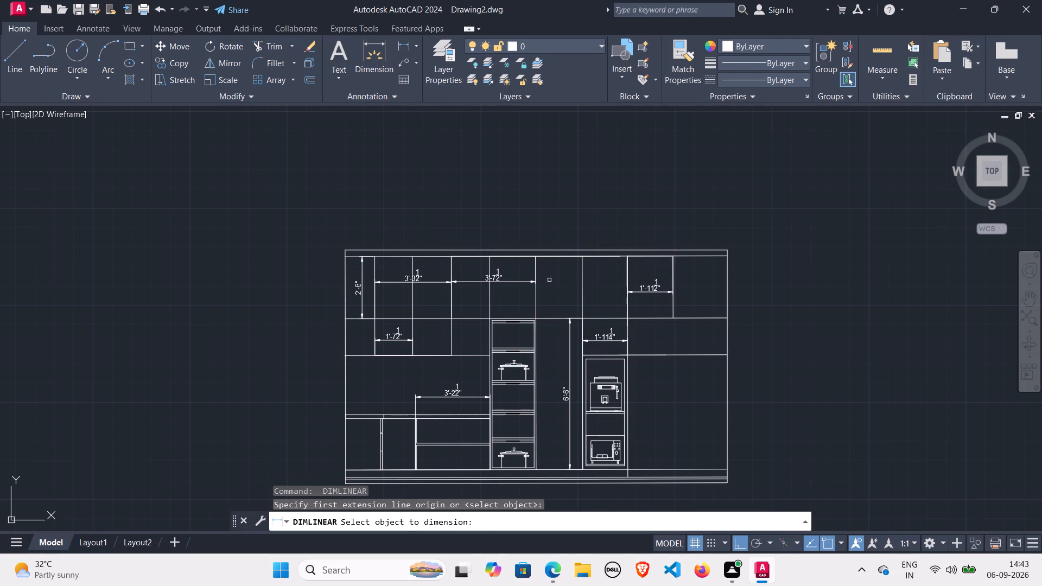
key("space")
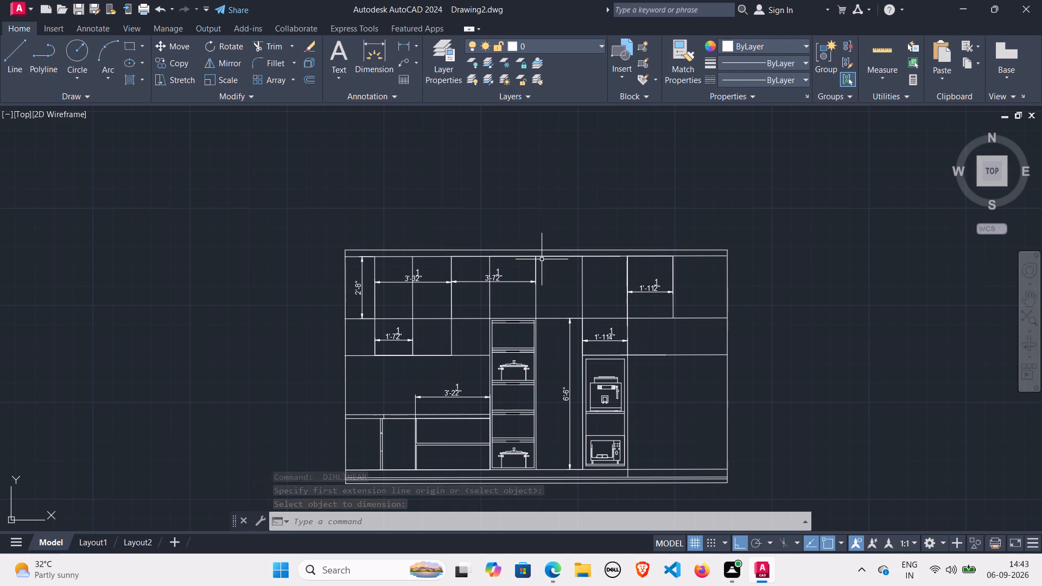
key("space")
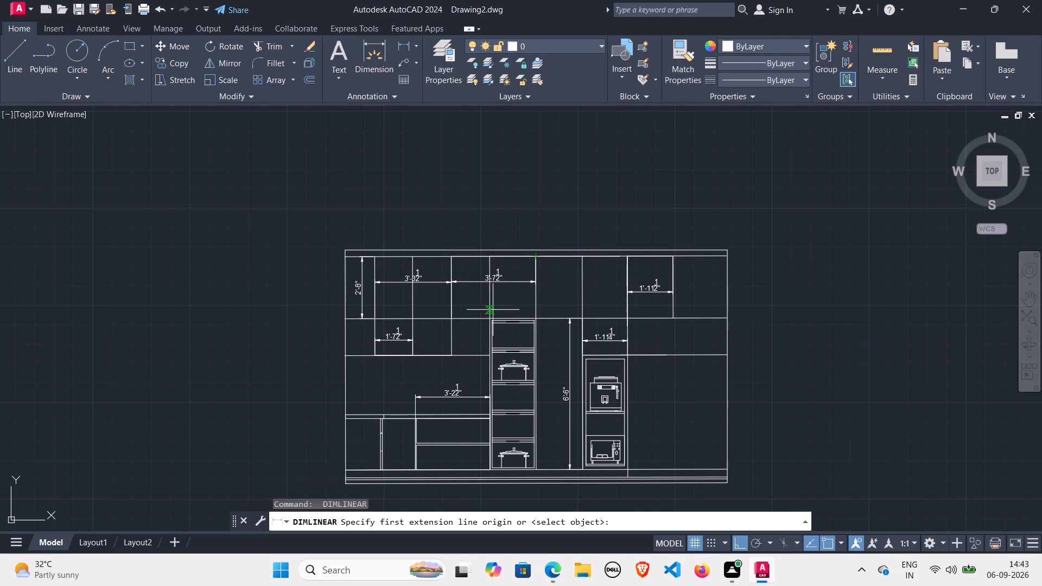
left_click(492, 316)
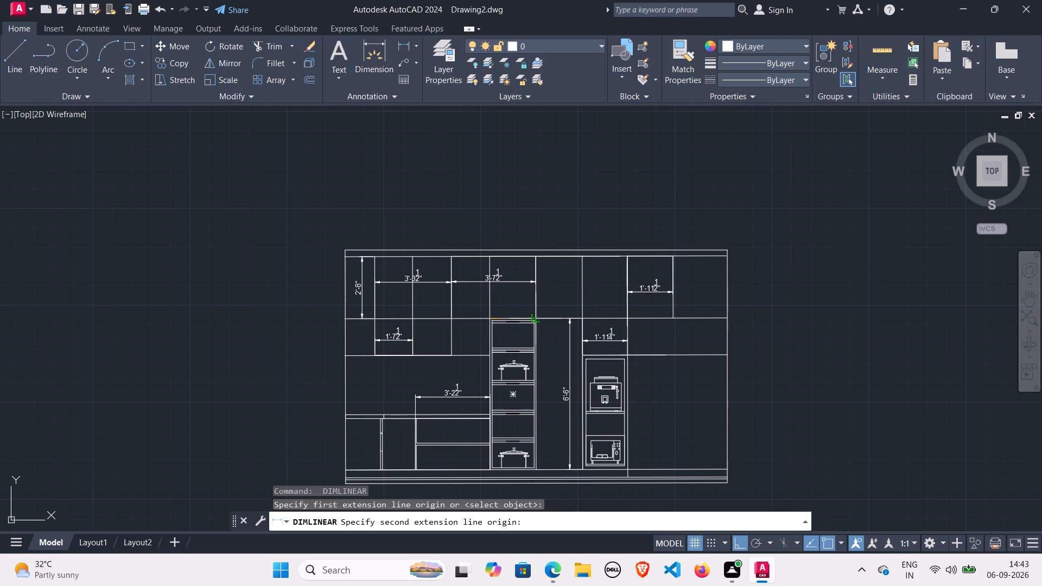
left_click(536, 316)
left_click(533, 303)
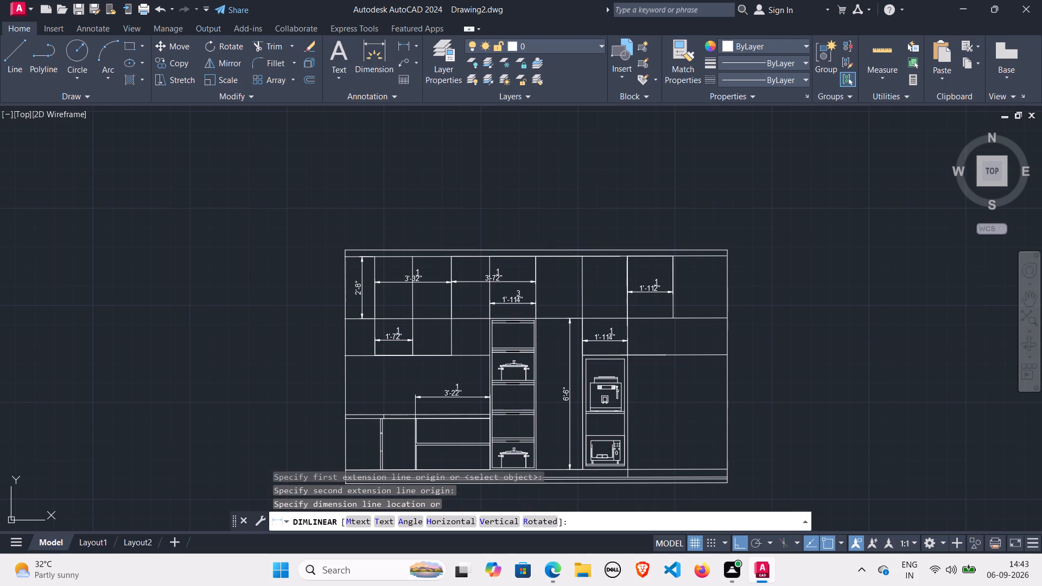
Dimension the width of the upper unit above the empty bay along its bottom line, placing the dimension inside the unit.
key("space")
key("space")
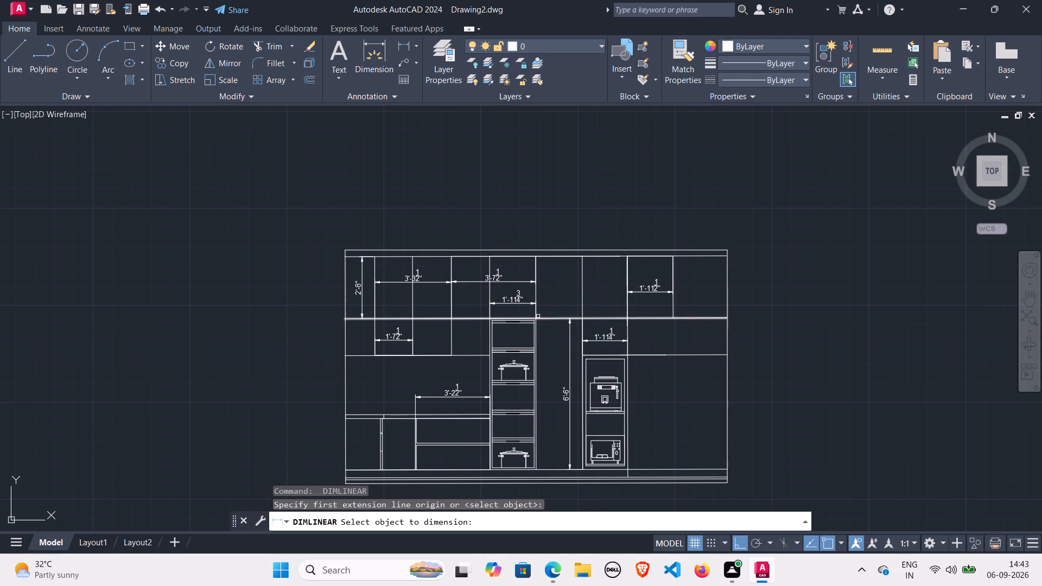
key("space")
key("space")
left_click(537, 317)
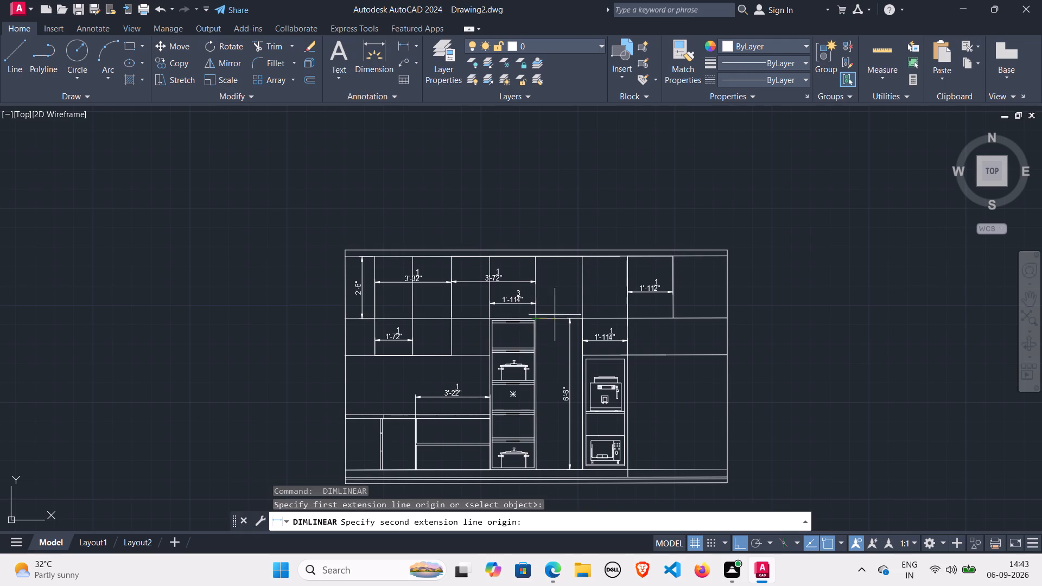
left_click(584, 316)
left_click(571, 296)
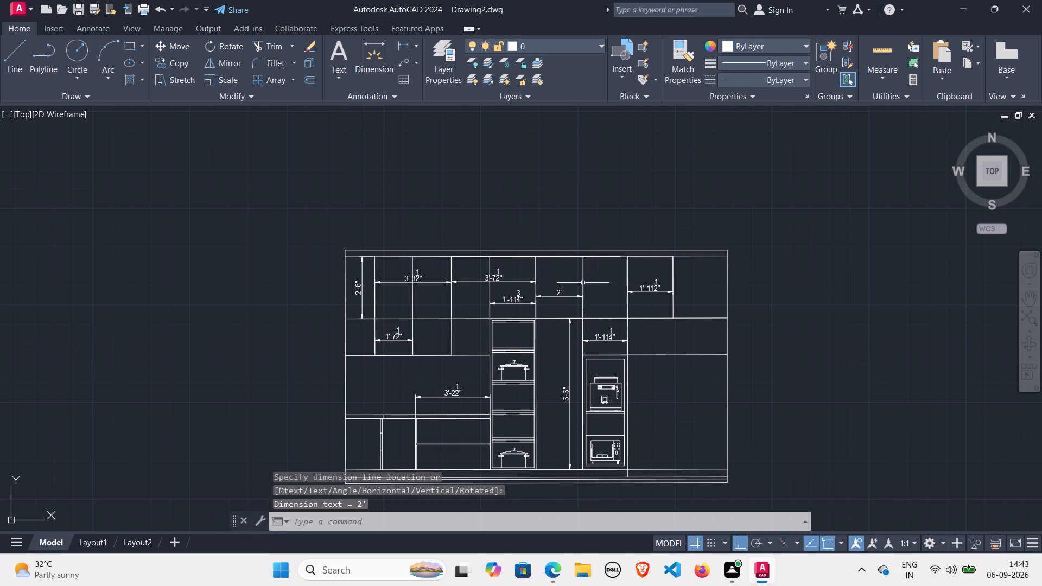
Dimension the combined top width of the two upper units above the empty bay and the appliance bay, placing it inside them.
key("space")
key("space")
key("space")
key("space")
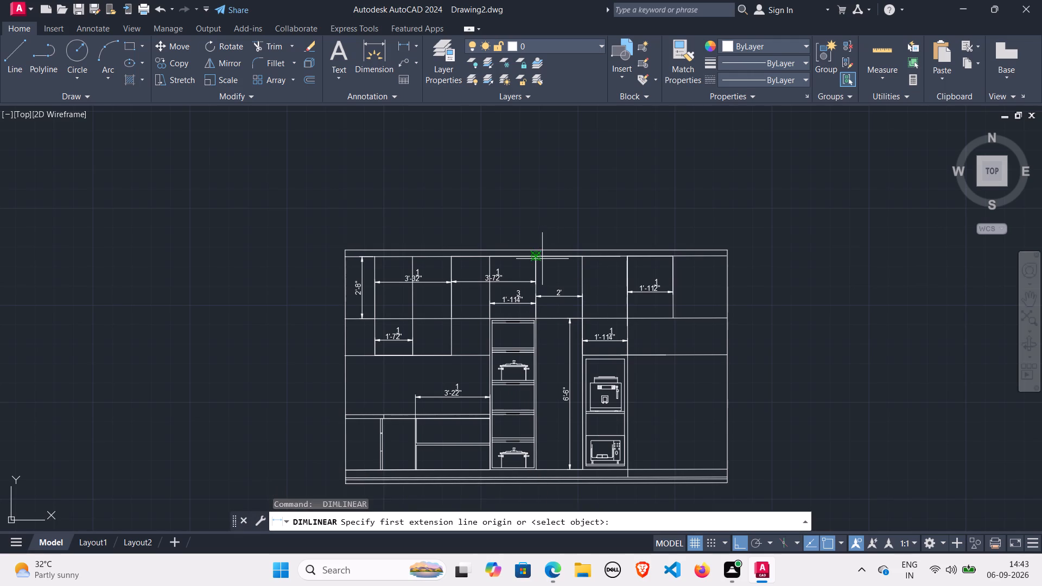
left_click(536, 258)
left_click(626, 256)
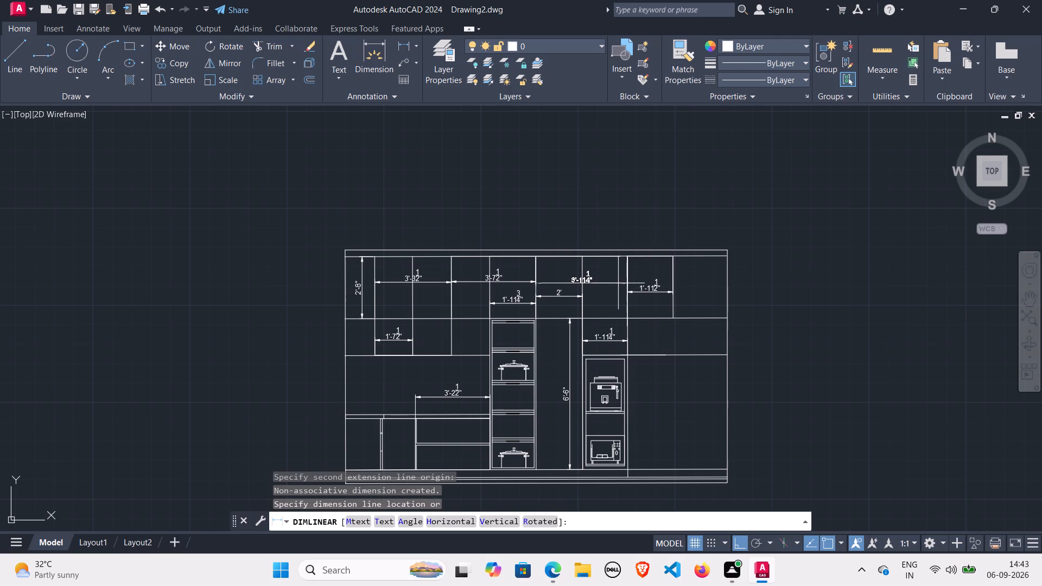
left_click(600, 281)
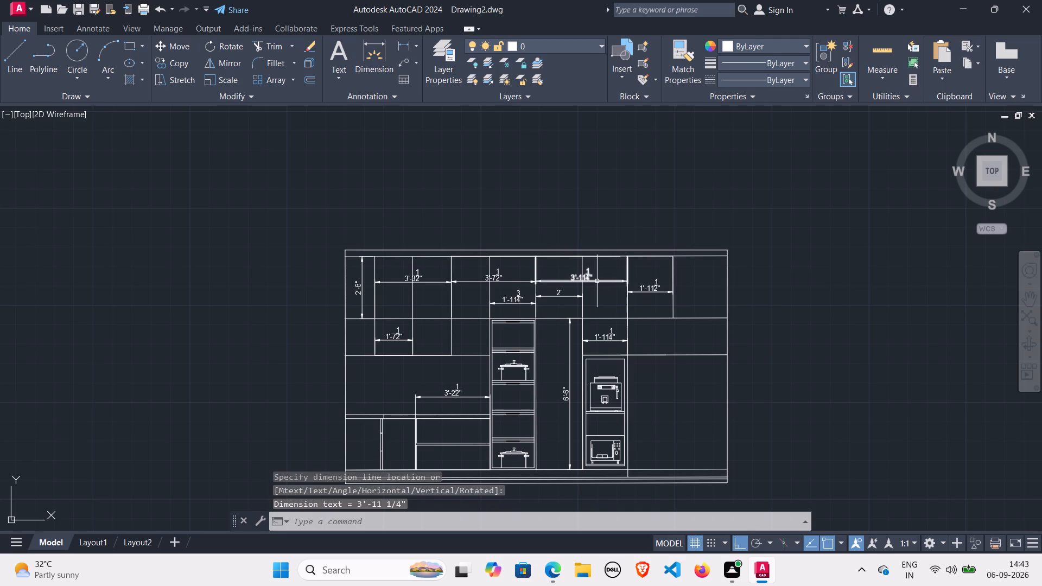
Replace the text of the dimension spanning those two upper units with 3'-11.
double_click(586, 276)
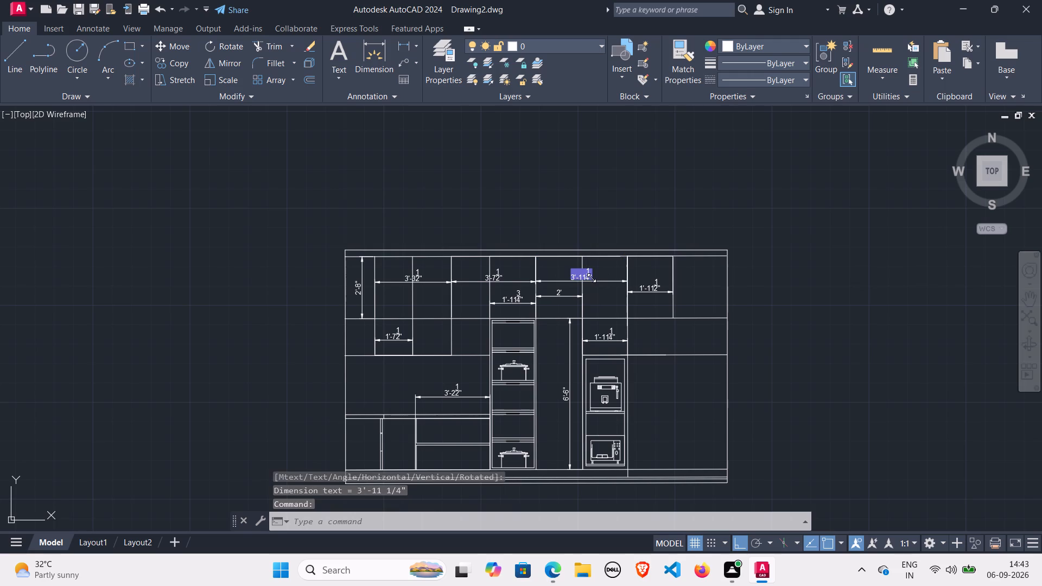
scroll(589, 278, "up", 2)
left_click(586, 278)
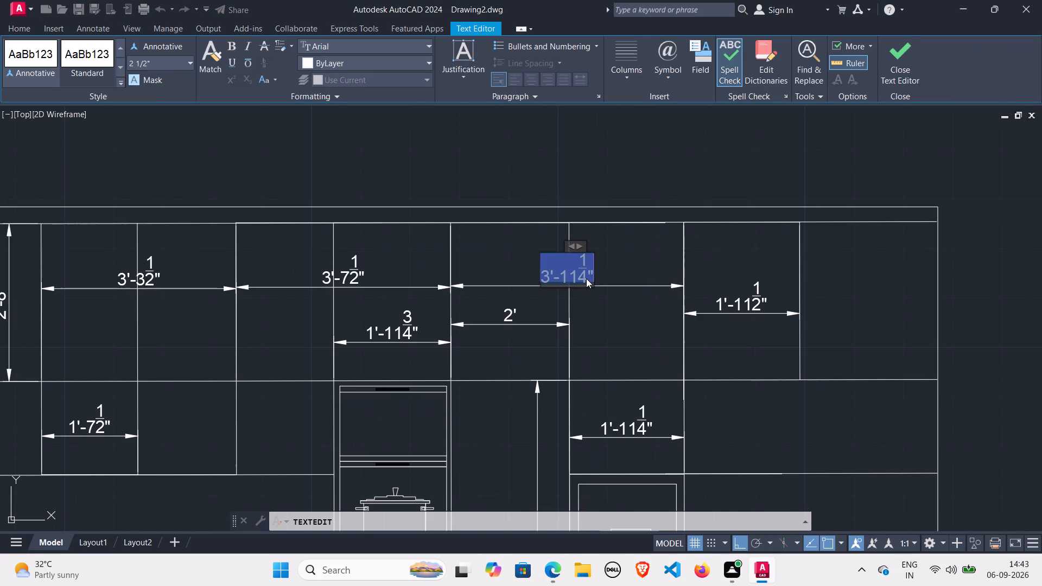
left_click(586, 278)
left_click(586, 278)
left_click(583, 273)
key("BackSpace")
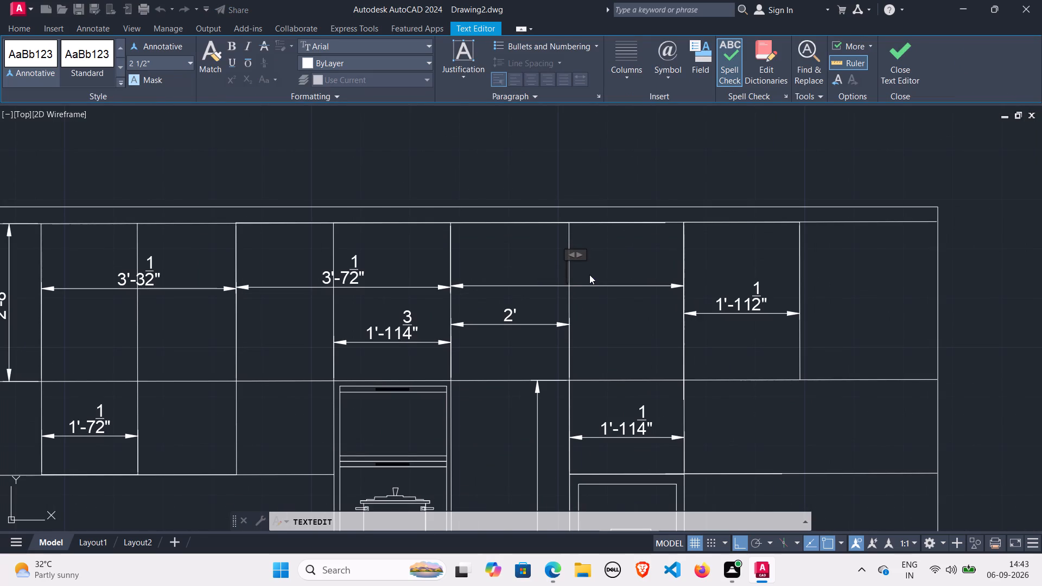
type("3'")
key("minus")
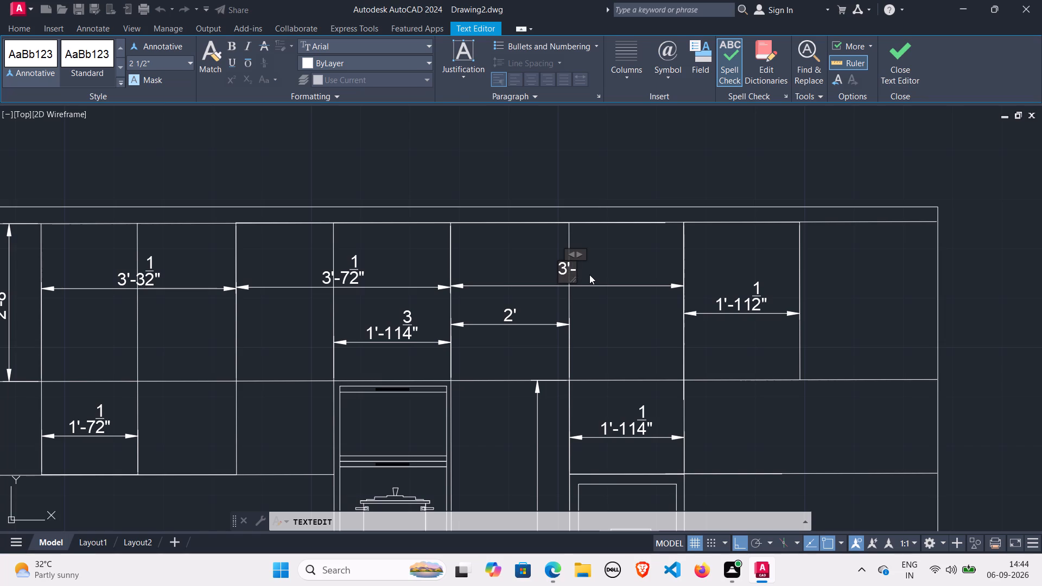
type("11")
type("1/")
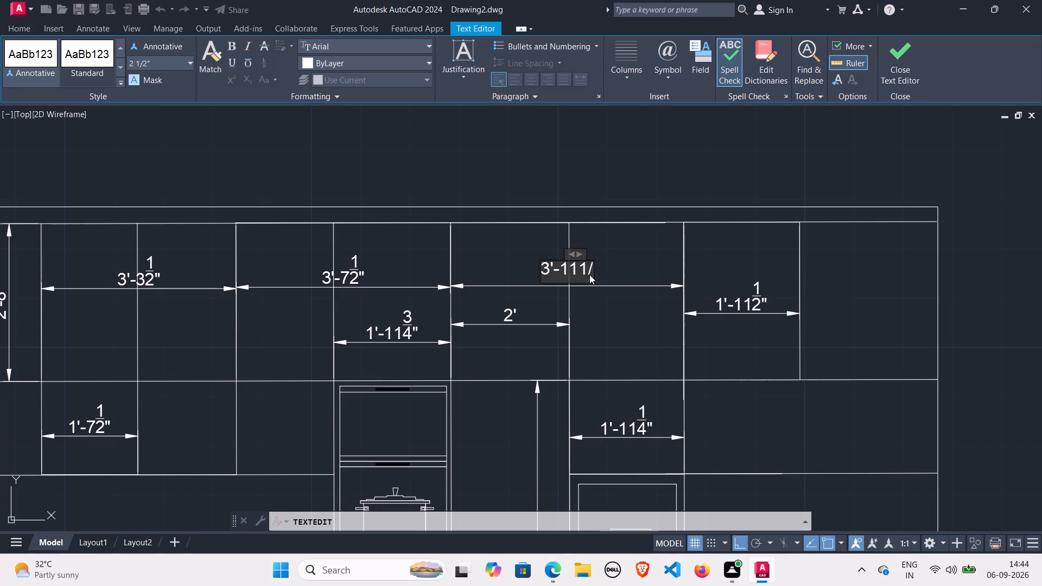
key("BackSpace")
key("BackSpace")
left_click(574, 254)
key("space")
left_click(589, 261)
right_click(590, 261)
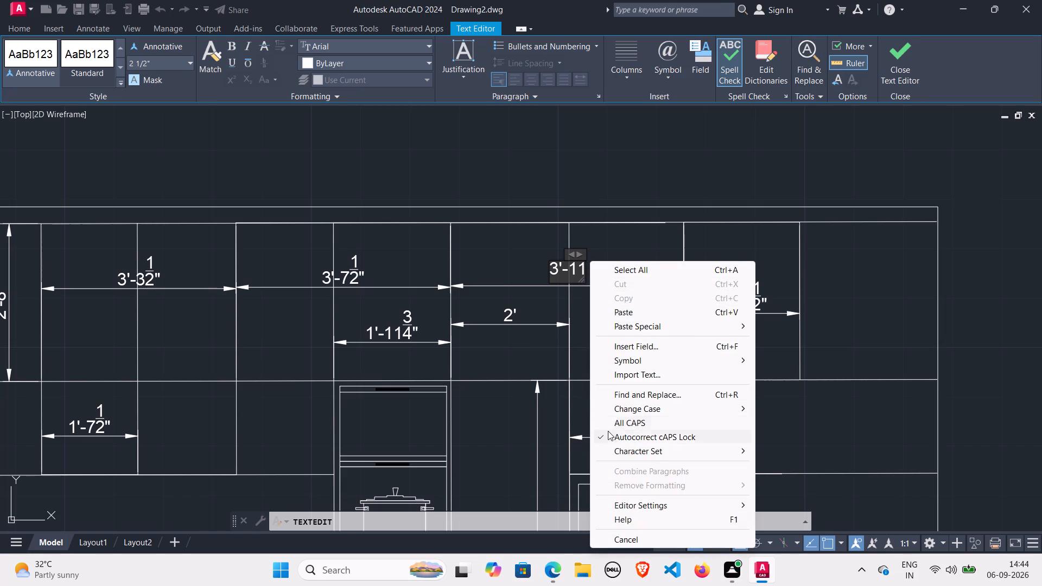
double_click(624, 249)
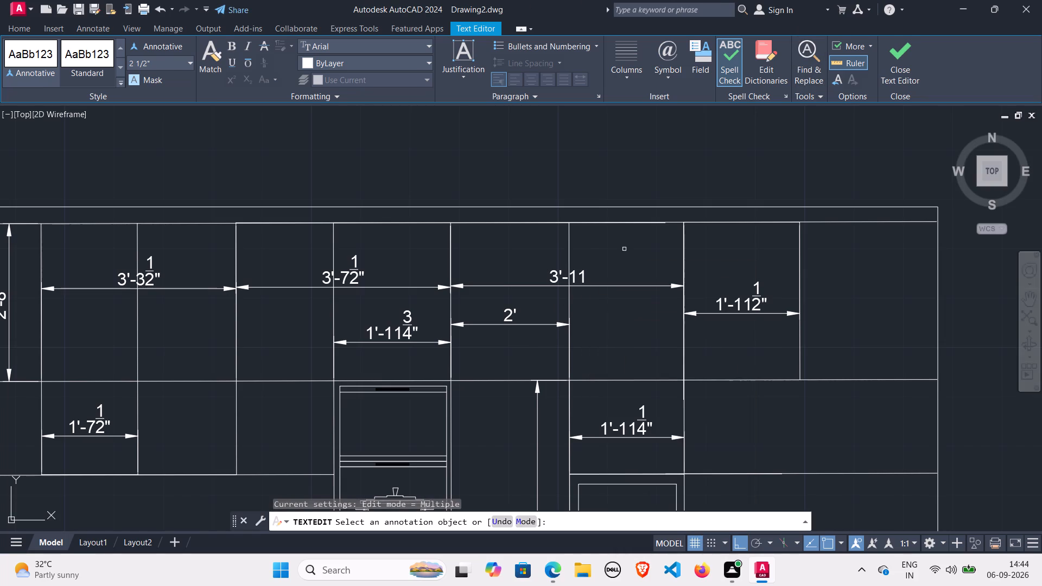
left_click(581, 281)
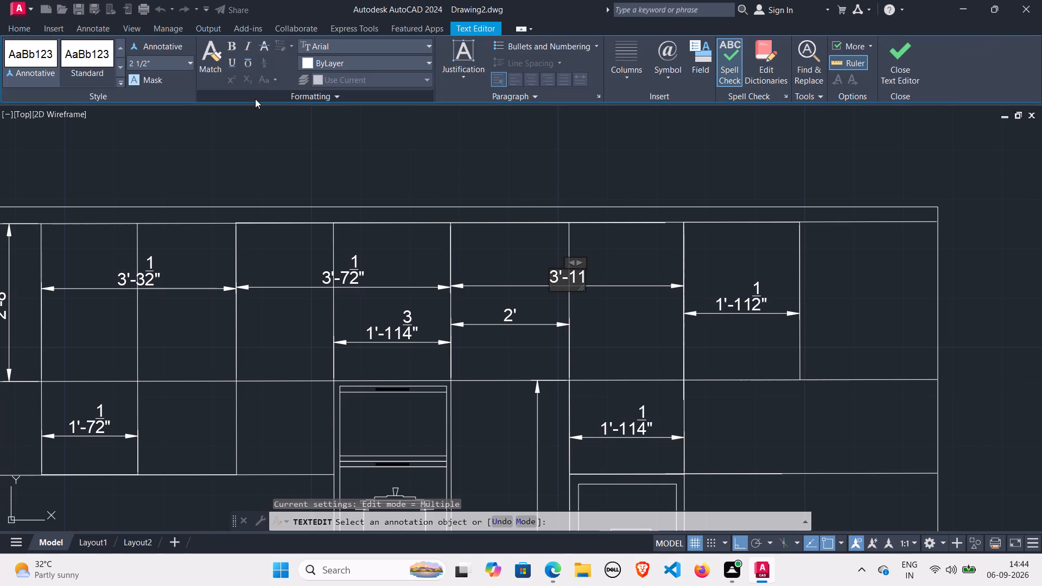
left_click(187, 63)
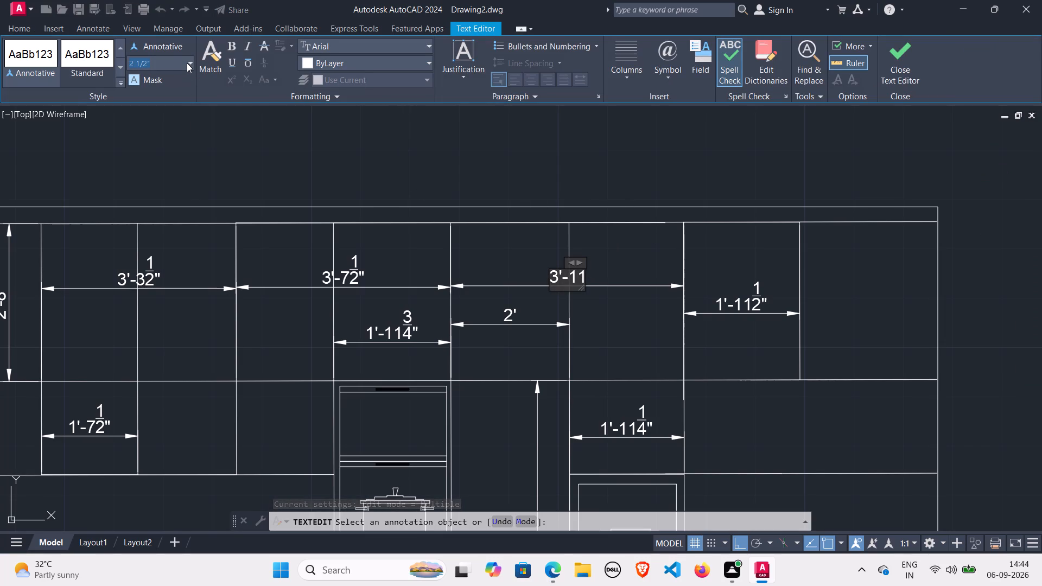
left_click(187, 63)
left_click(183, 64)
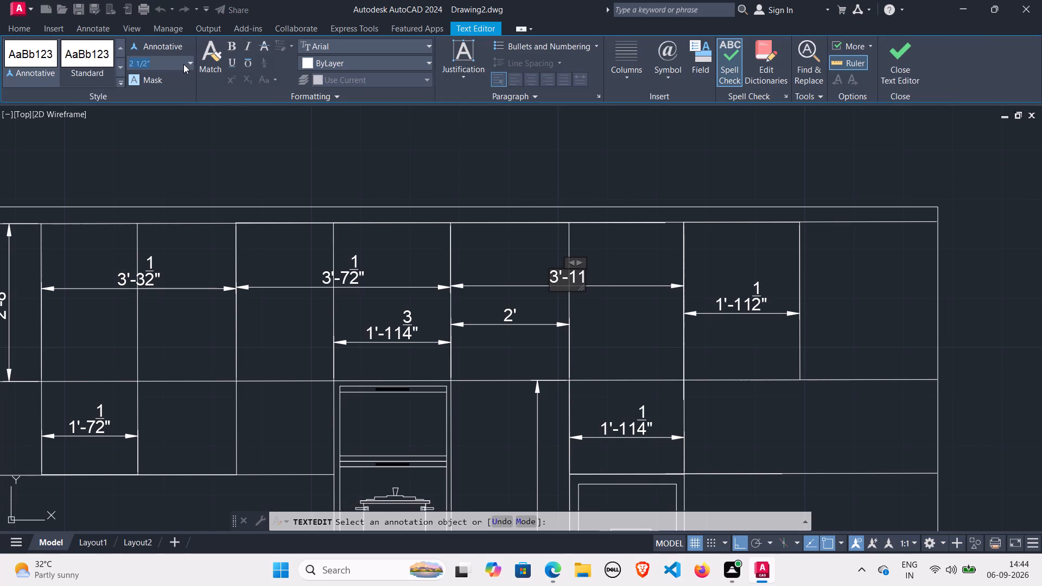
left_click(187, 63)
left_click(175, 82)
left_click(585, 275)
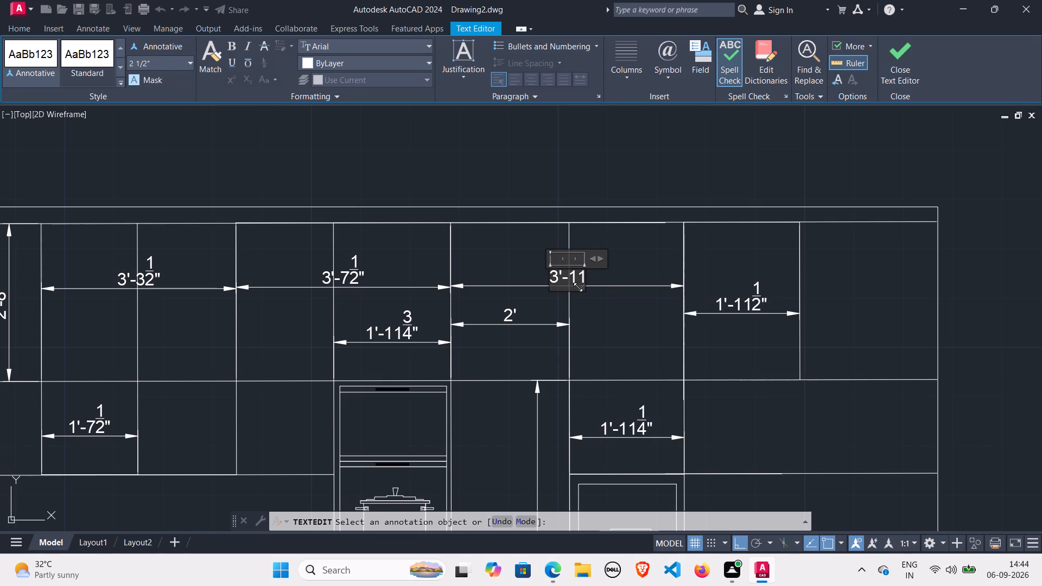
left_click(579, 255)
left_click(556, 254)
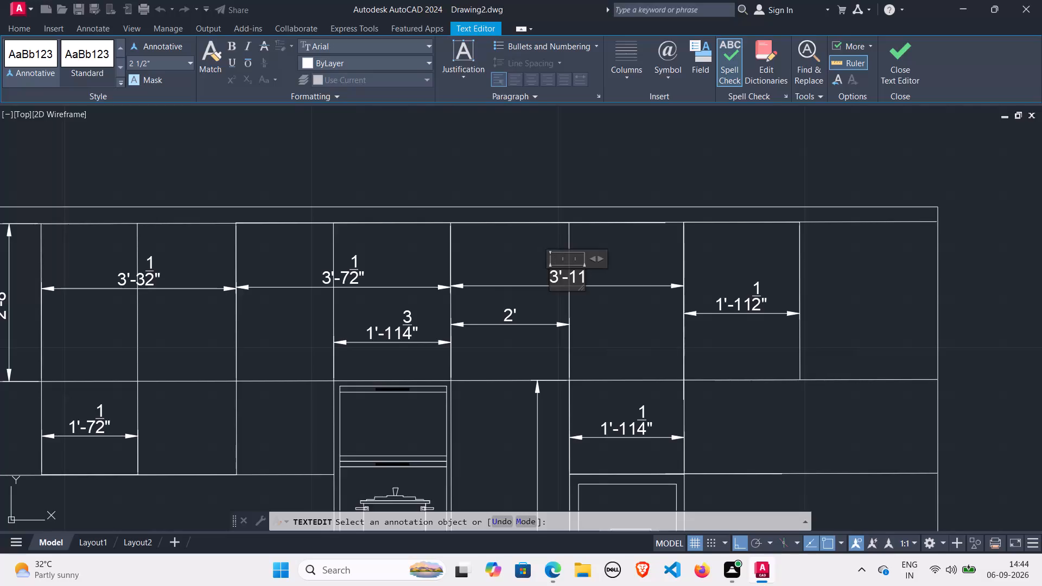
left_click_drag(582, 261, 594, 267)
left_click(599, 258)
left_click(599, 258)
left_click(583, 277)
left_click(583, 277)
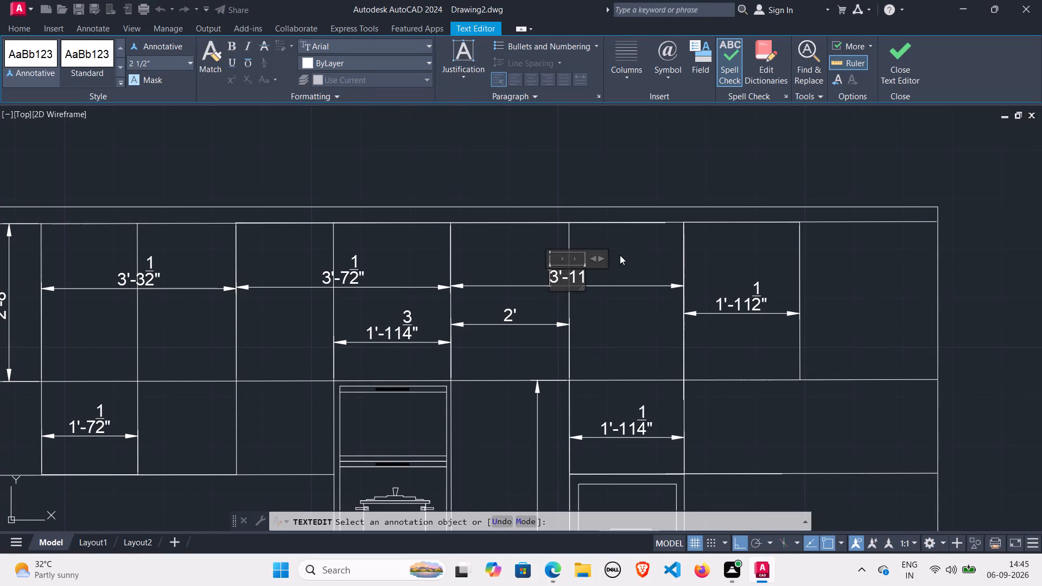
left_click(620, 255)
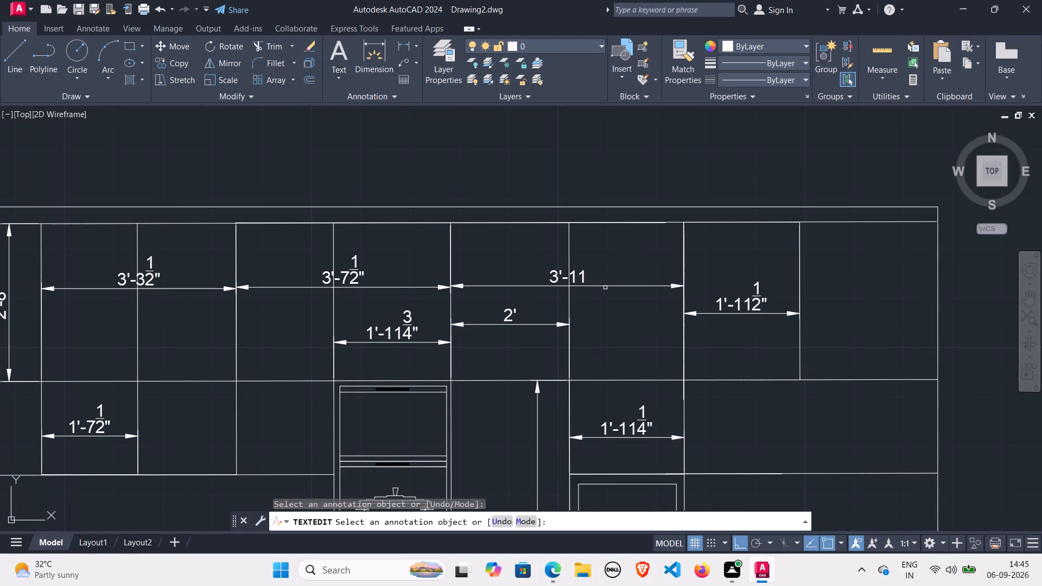
Erase the 3'-11 dimension spanning the upper units above the empty bay and the appliance bay.
left_click(605, 288)
right_click(606, 286)
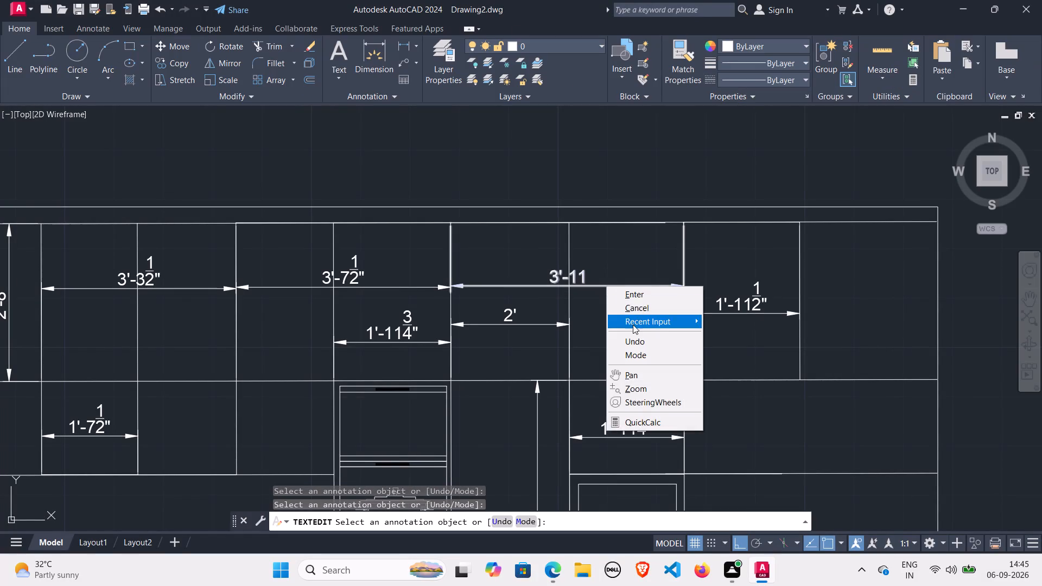
left_click(633, 309)
left_click(601, 285)
right_click(602, 285)
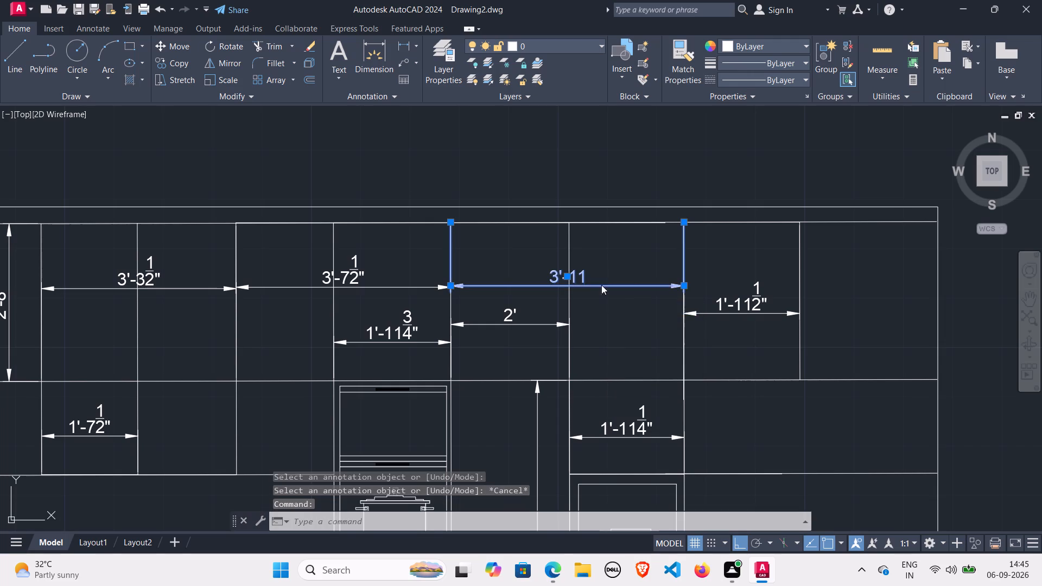
left_click(640, 302)
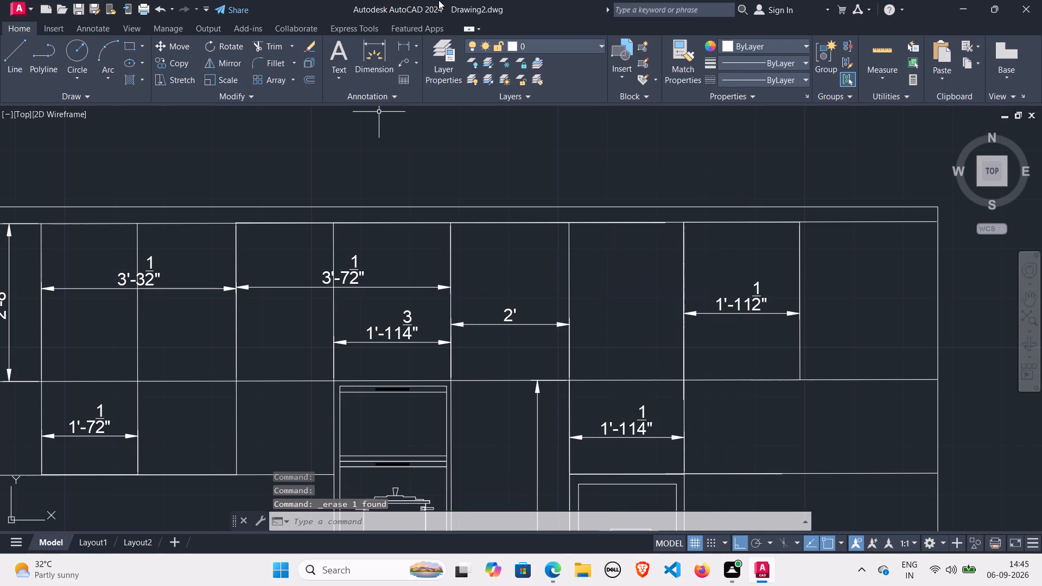
Dimension the combined top width of the upper units above the empty bay and the appliance bay, placing it inside them.
left_click(406, 47)
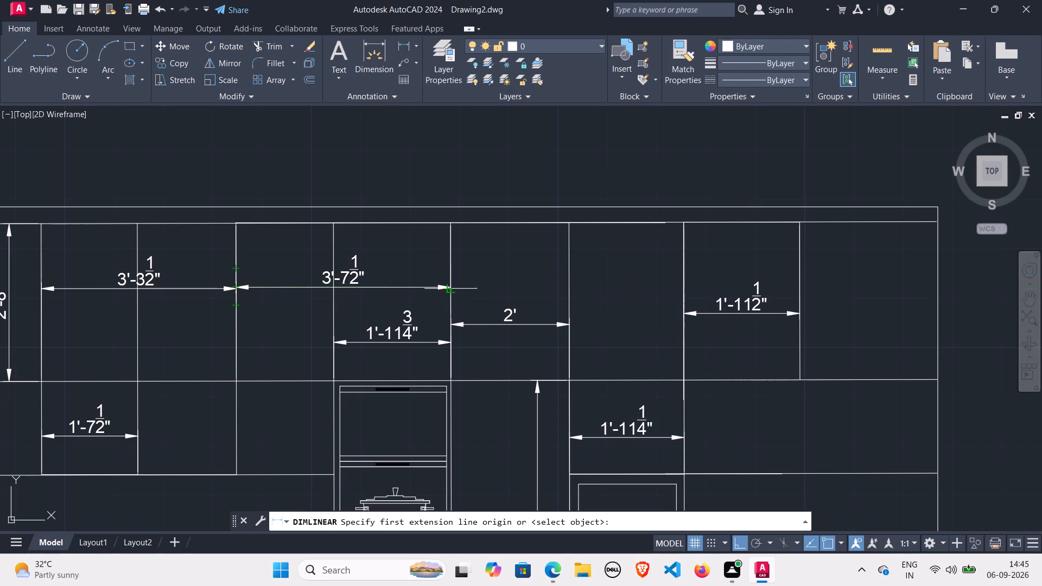
left_click(448, 224)
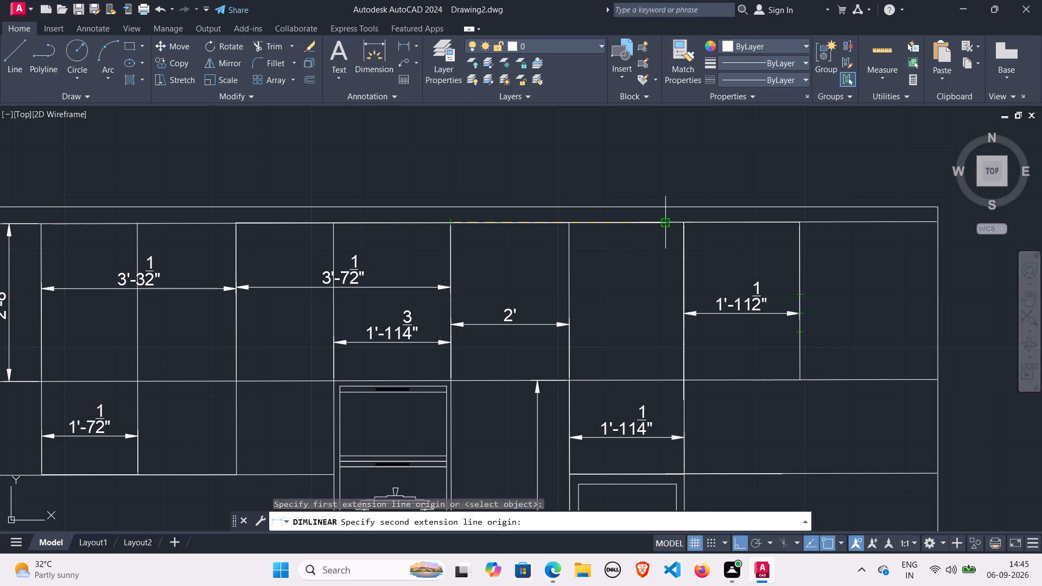
left_click(681, 222)
left_click(665, 279)
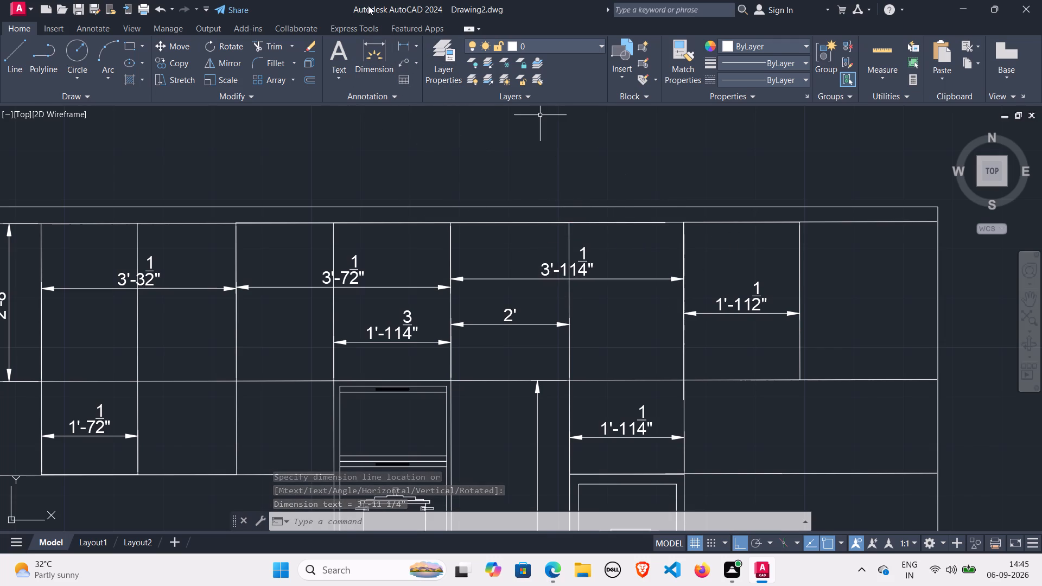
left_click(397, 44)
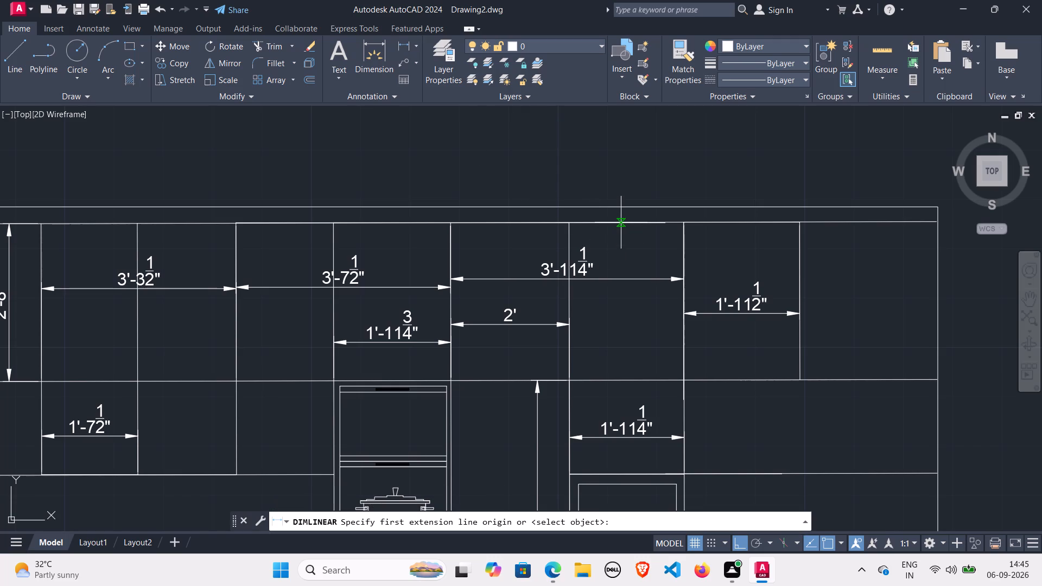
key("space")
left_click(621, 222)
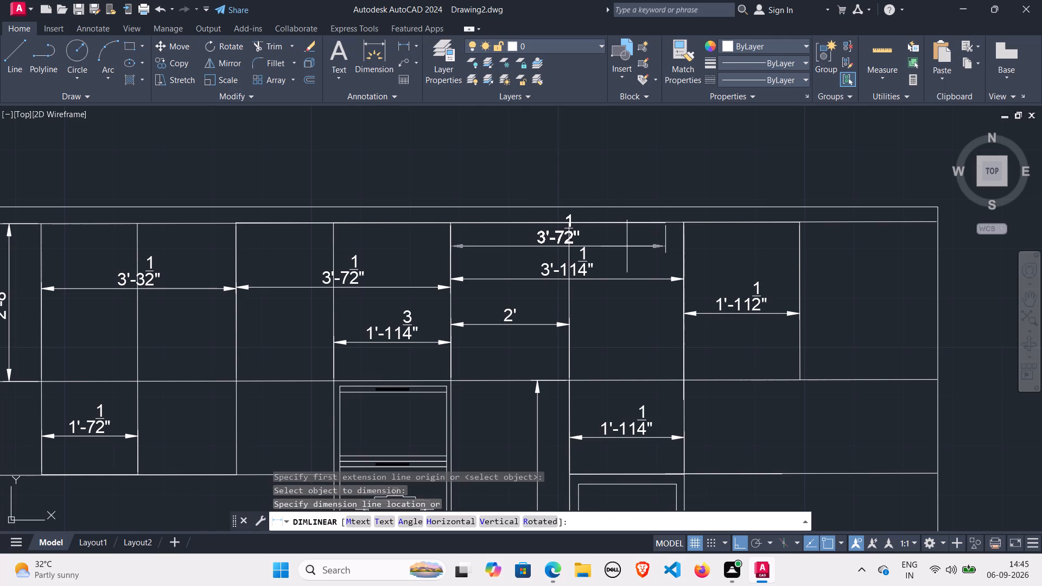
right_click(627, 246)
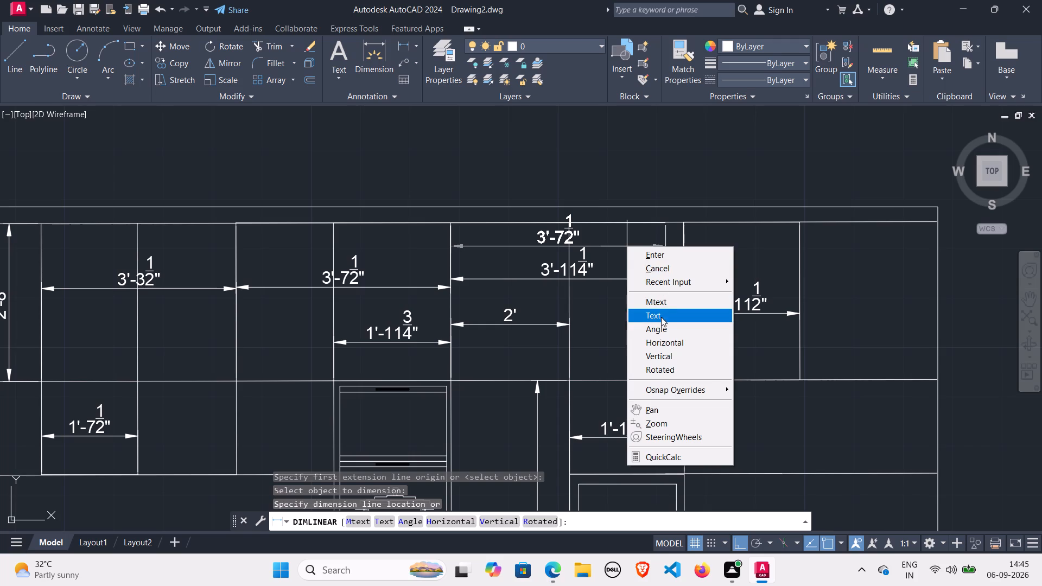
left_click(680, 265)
Draw a three-sided band outline about 11 inches high on top of the elevation, running corner to corner across its full width.
scroll(592, 258, "down", 1)
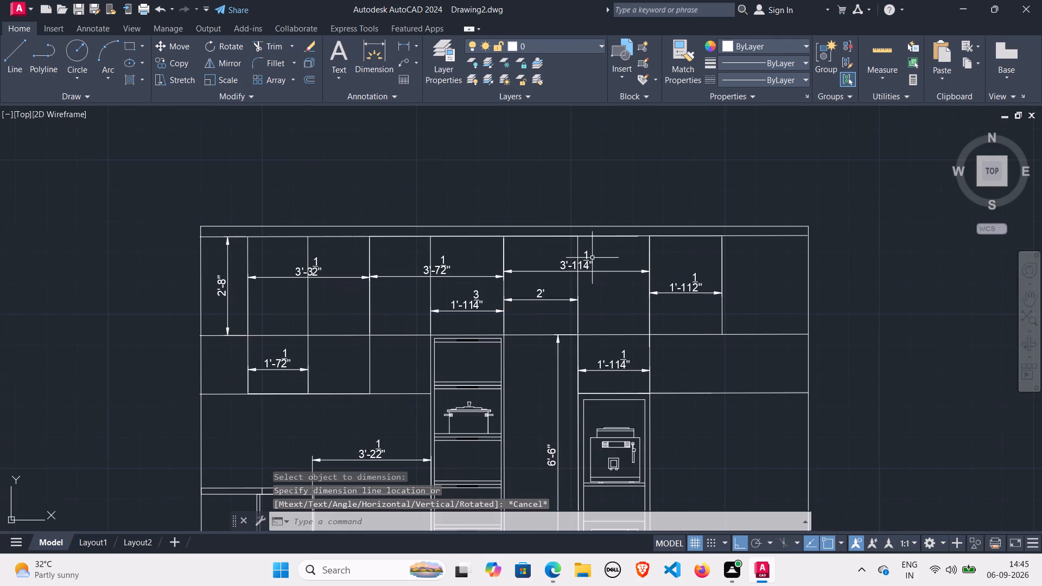
scroll(562, 241, "down", 2)
scroll(636, 247, "up", 1)
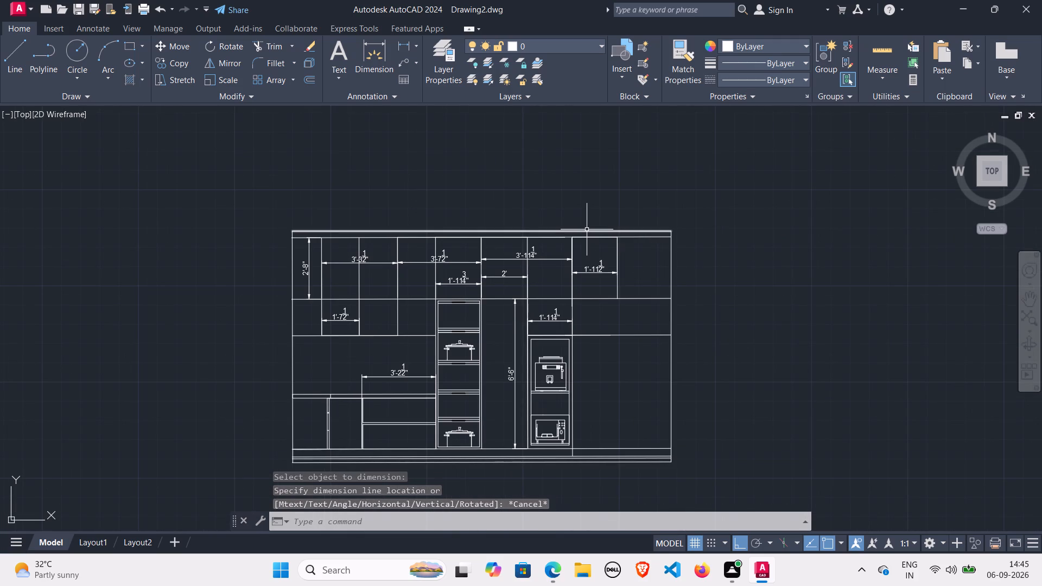
key("l")
key("Return")
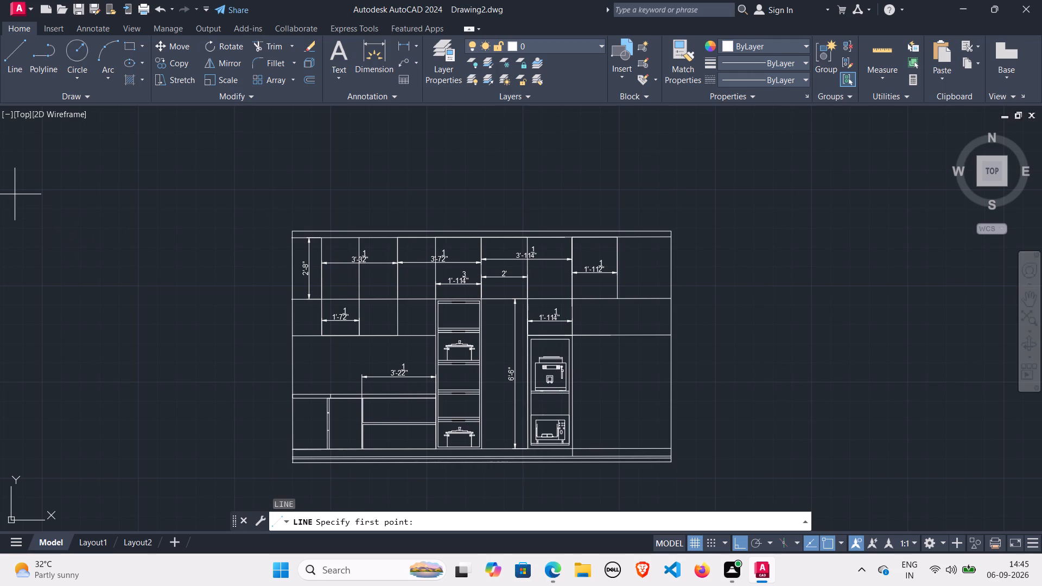
left_click(295, 229)
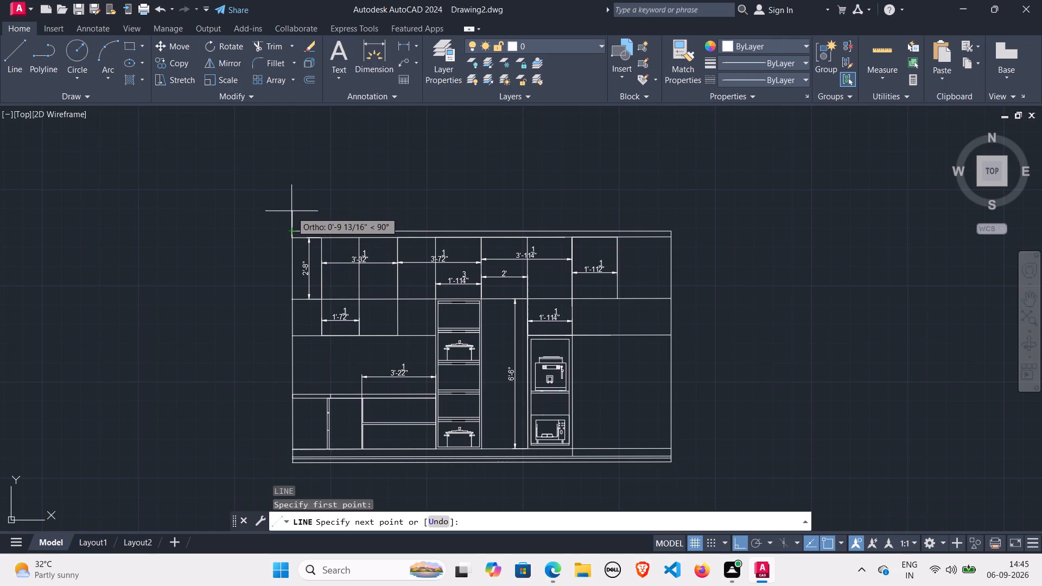
key("4")
key("Return")
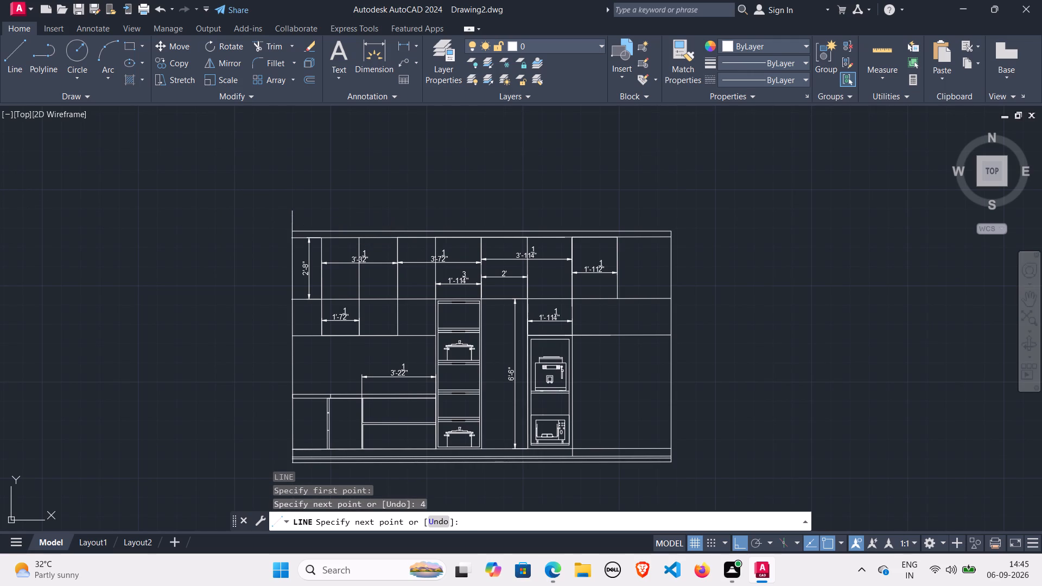
scroll(291, 190, "up", 2)
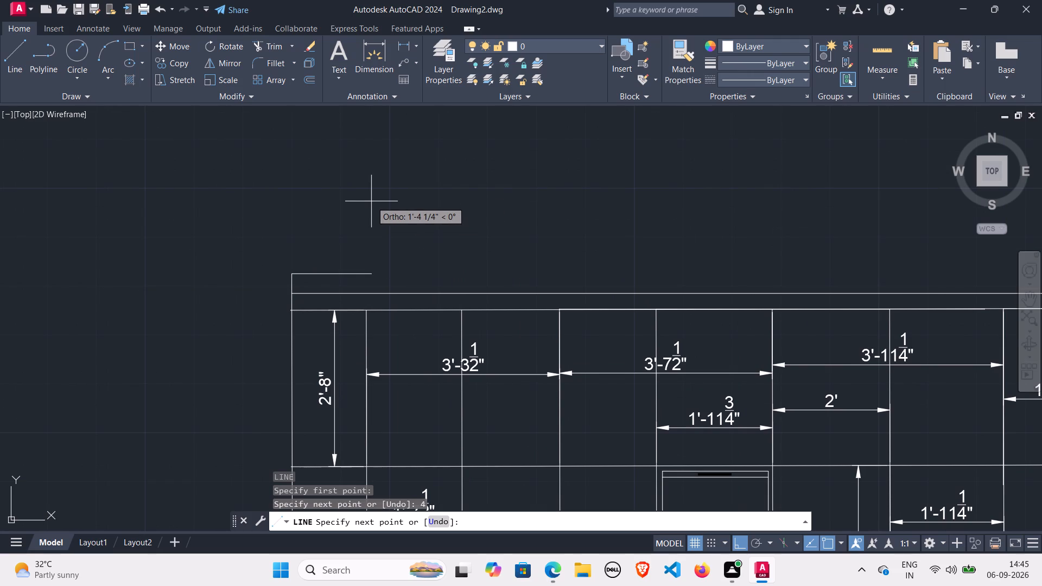
left_click(437, 519)
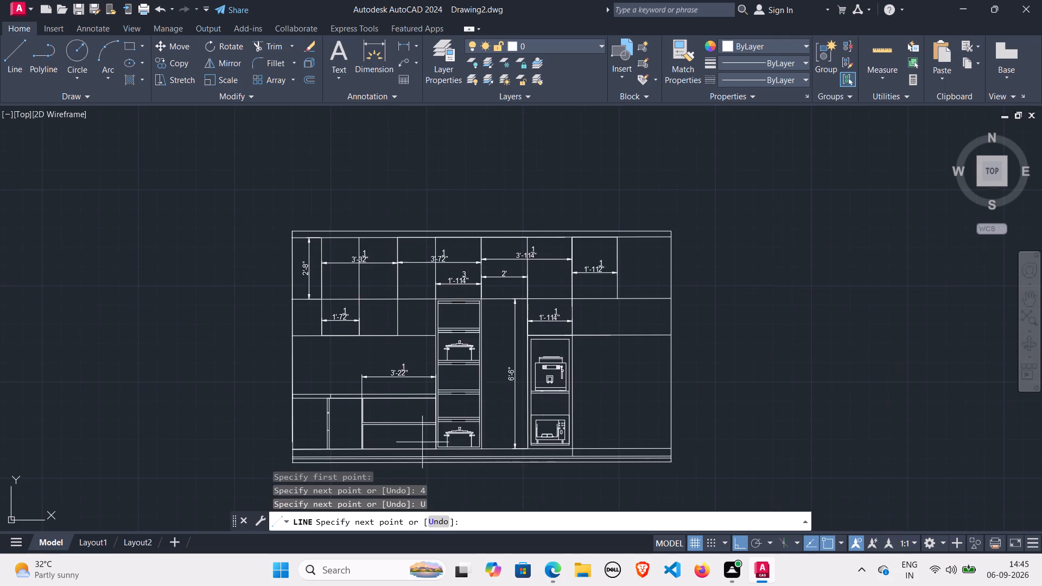
left_click(293, 208)
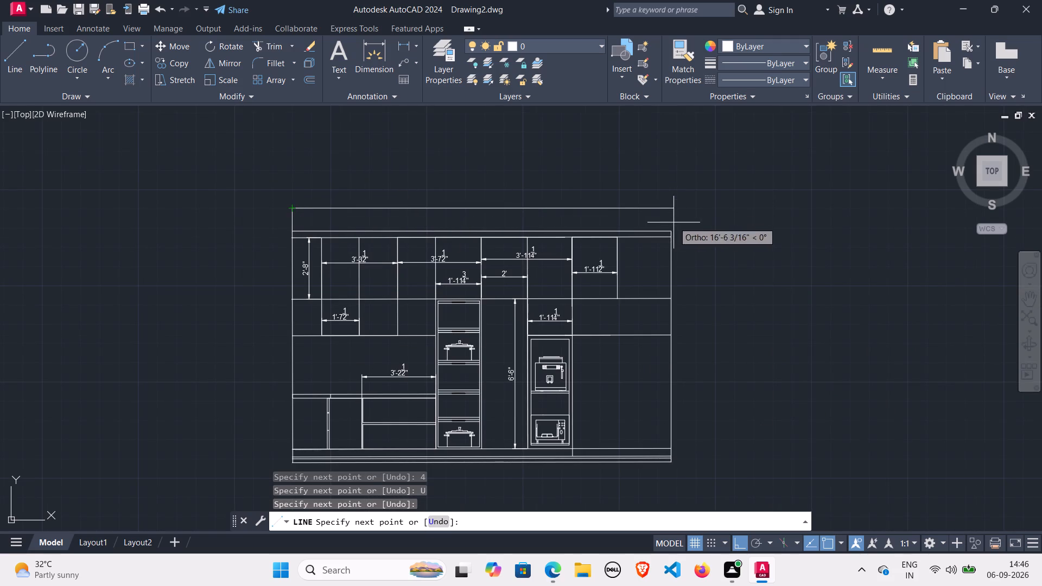
left_click(671, 207)
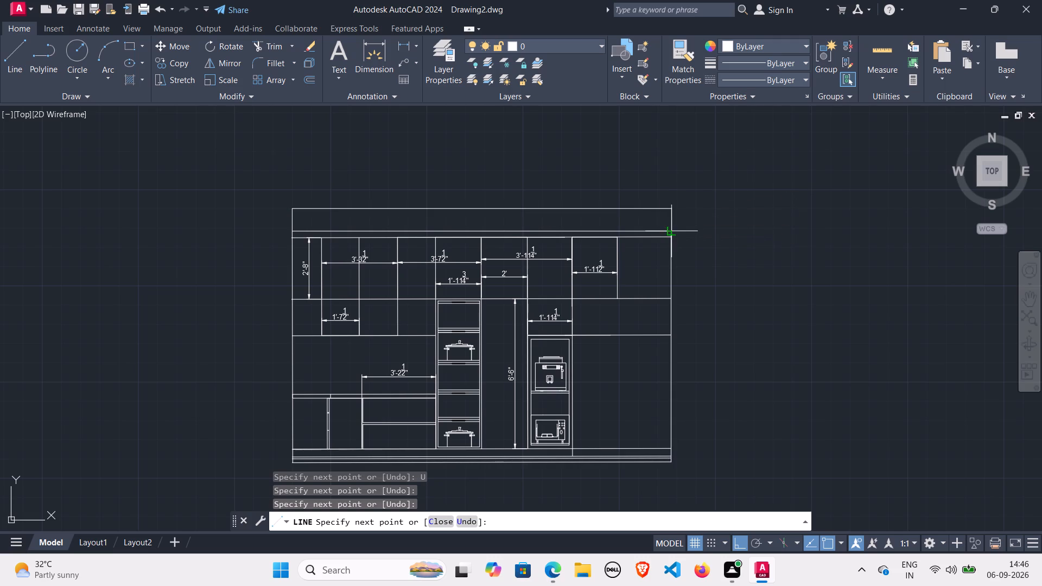
scroll(671, 229, "up", 2)
left_click(666, 233)
key("space")
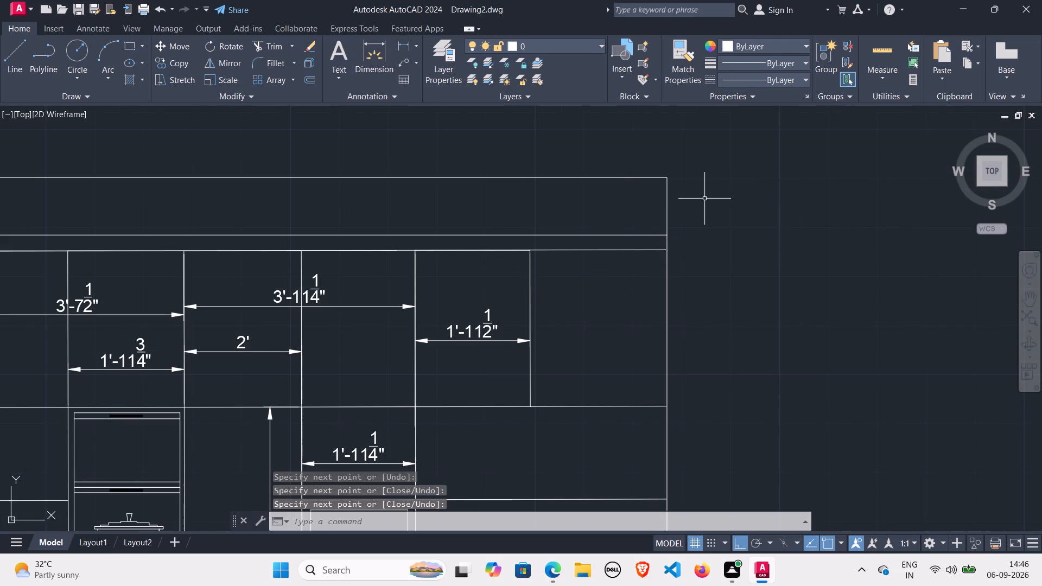
Draw a full-width horizontal line just below the top edge of the new band.
key("space")
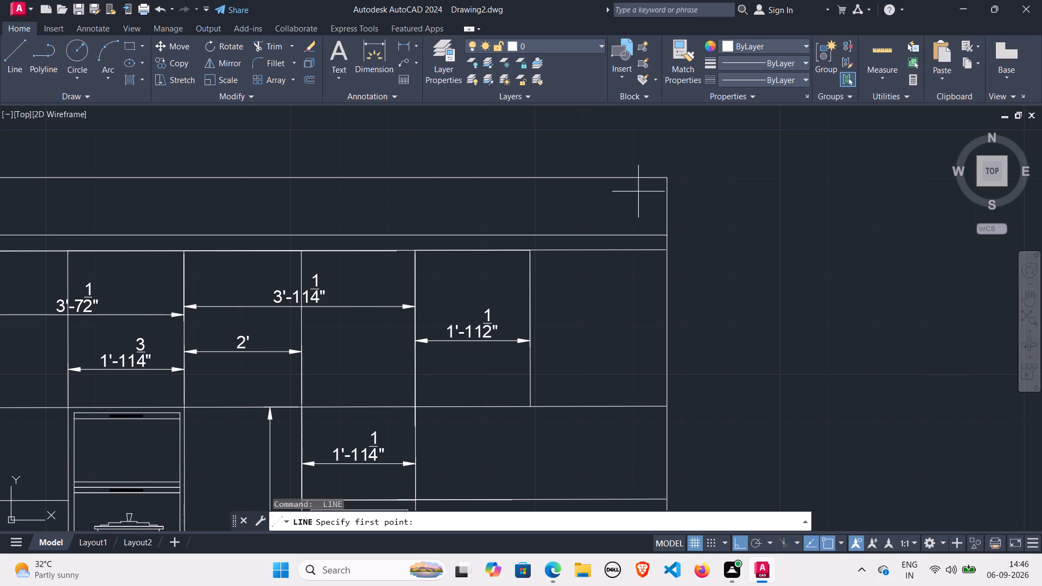
left_click(666, 180)
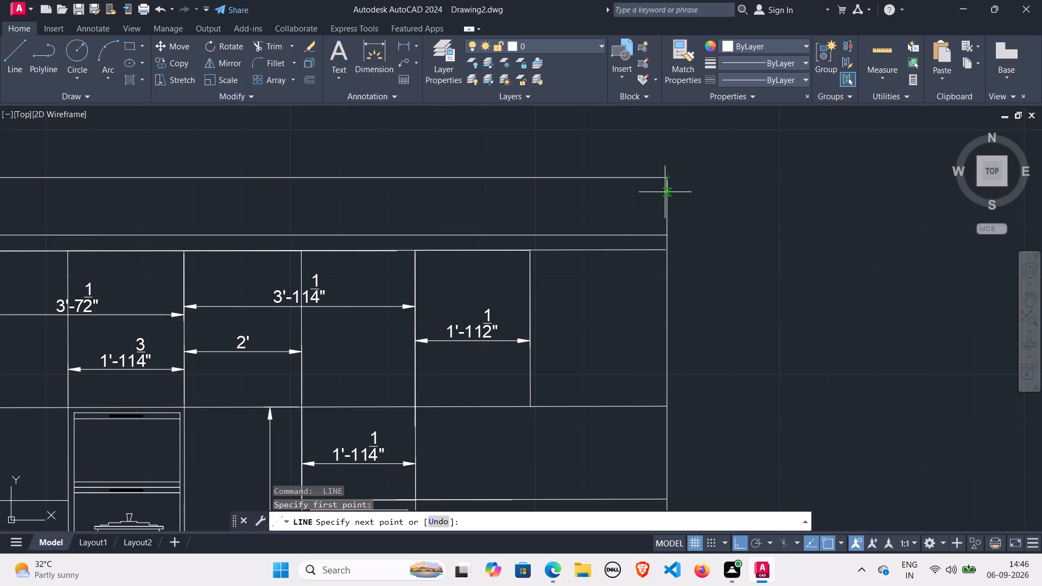
left_click(666, 188)
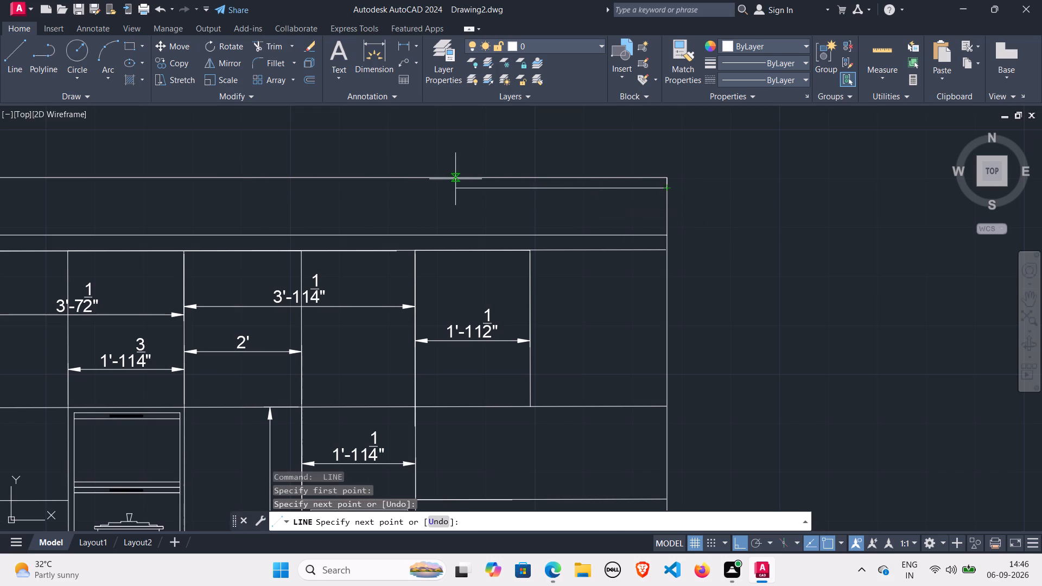
middle_click_drag(455, 179, 758, 179)
scroll(676, 172, "up", 1)
scroll(510, 197, "down", 2)
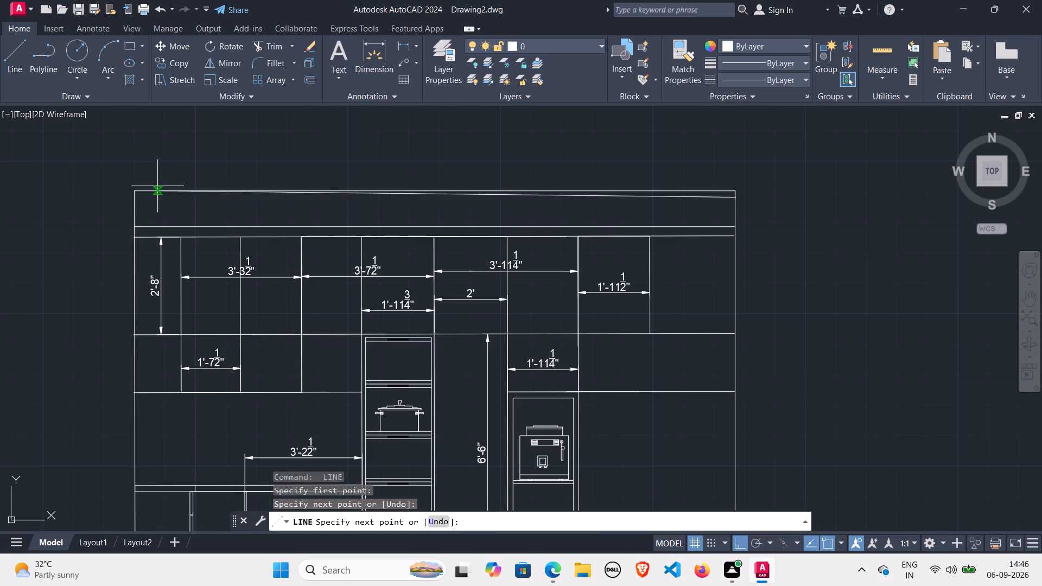
left_click(131, 198)
key("space")
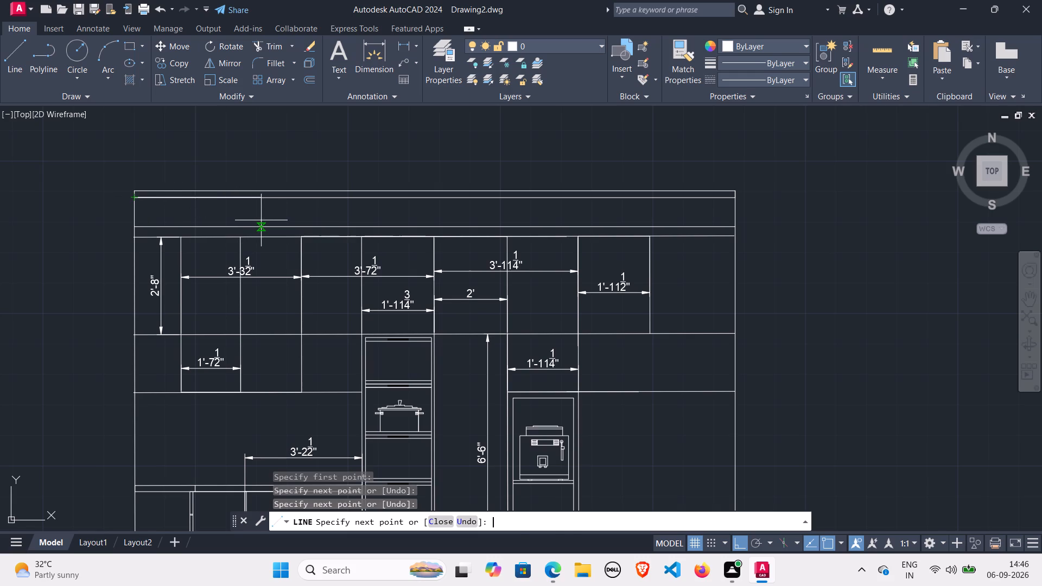
Draw a long three-sided outline about 5 1/2 inches high inside the band, standing on its base line and inset from both ends.
key("space")
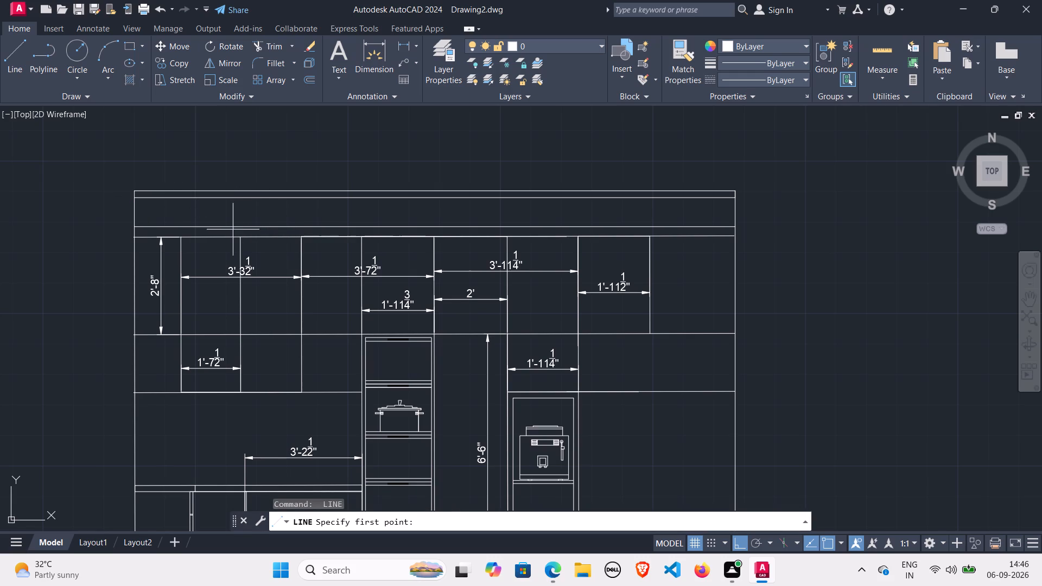
left_click(200, 225)
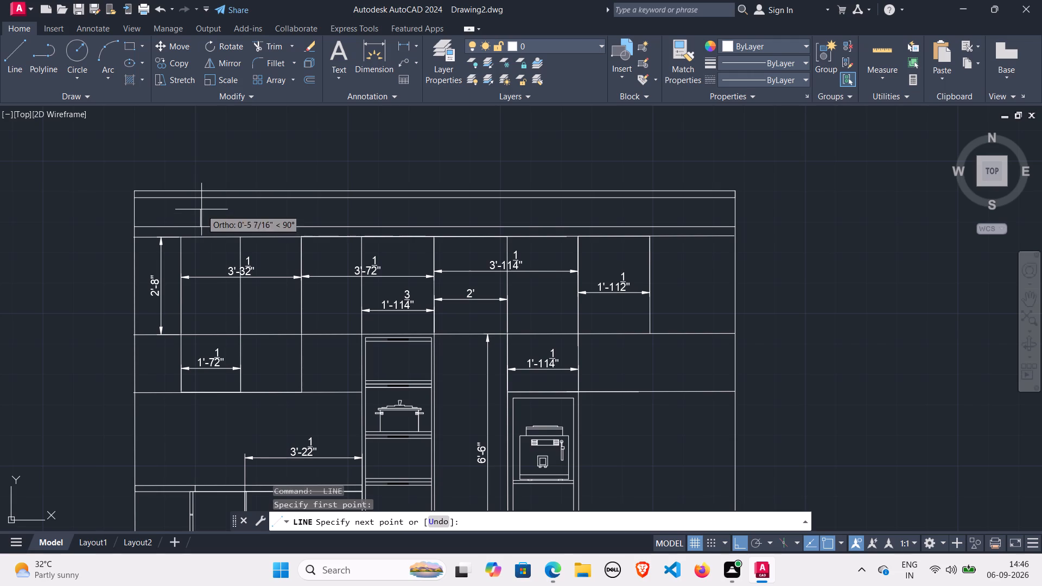
left_click(201, 208)
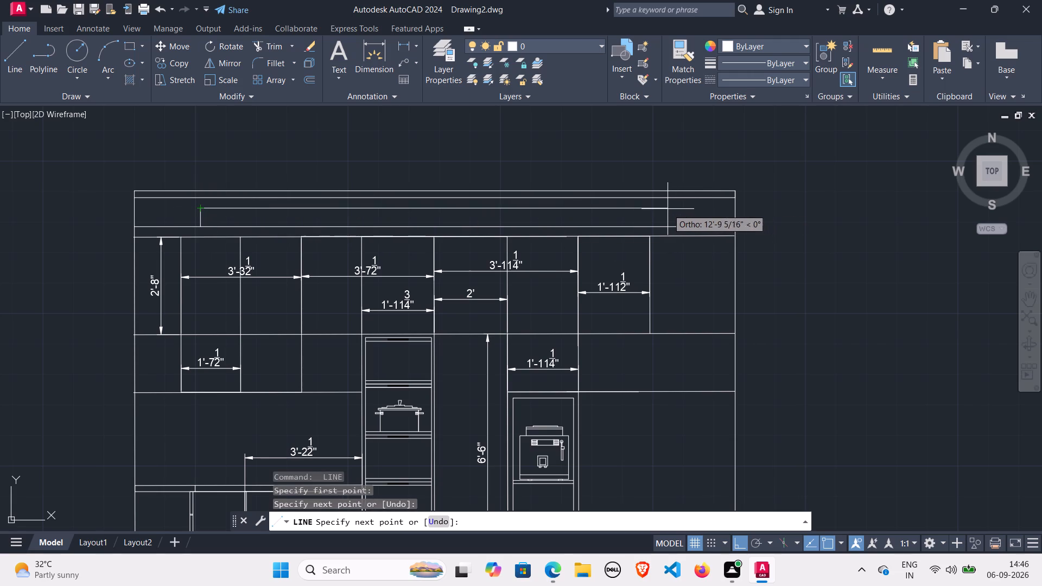
left_click(703, 210)
left_click(702, 228)
key("space")
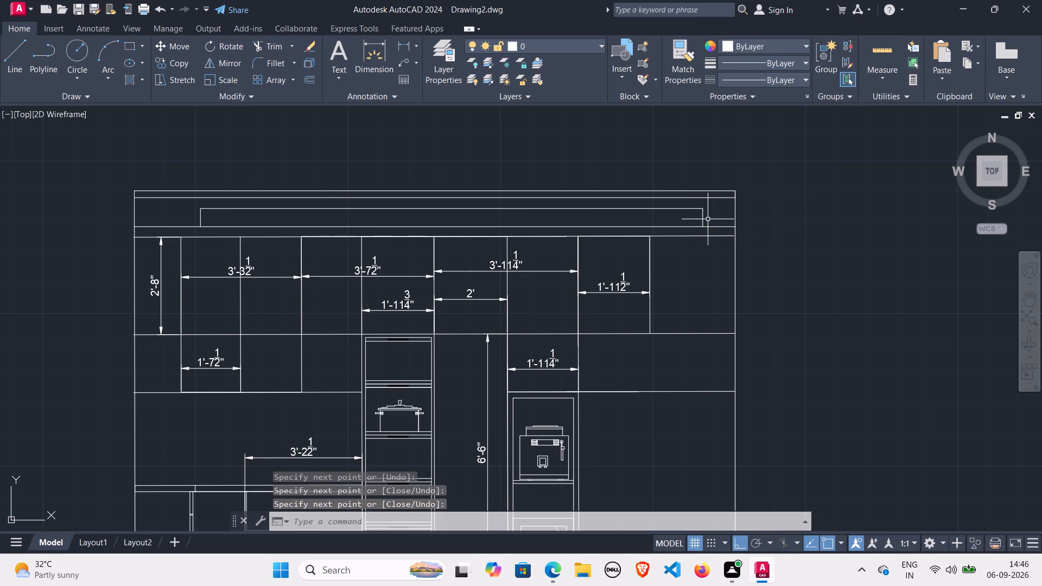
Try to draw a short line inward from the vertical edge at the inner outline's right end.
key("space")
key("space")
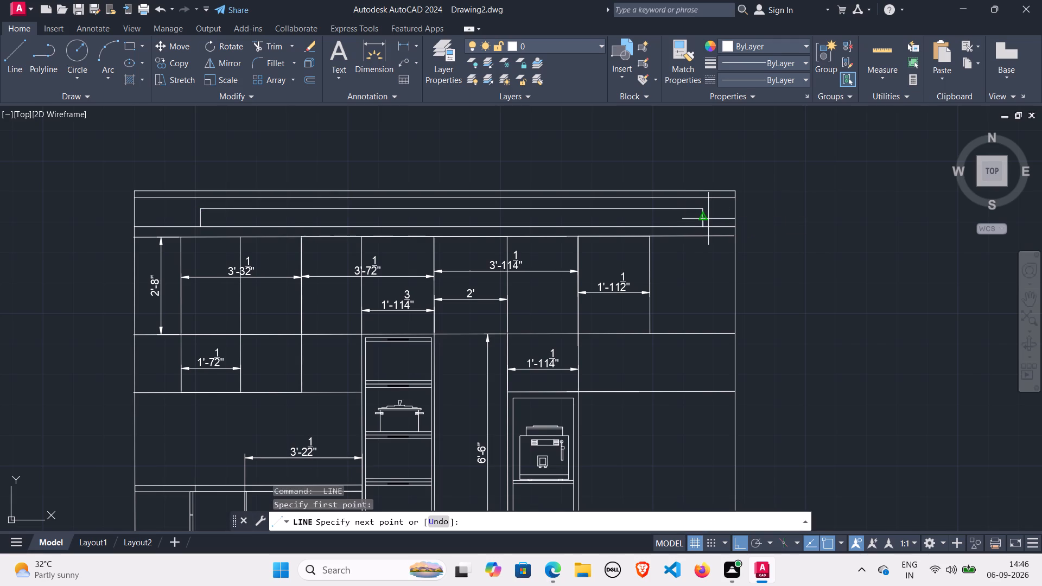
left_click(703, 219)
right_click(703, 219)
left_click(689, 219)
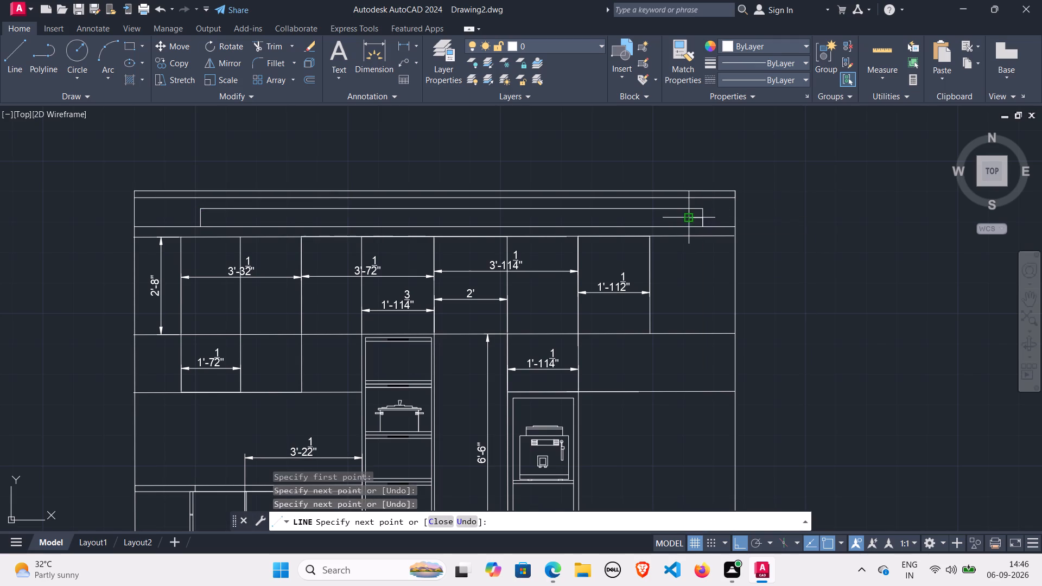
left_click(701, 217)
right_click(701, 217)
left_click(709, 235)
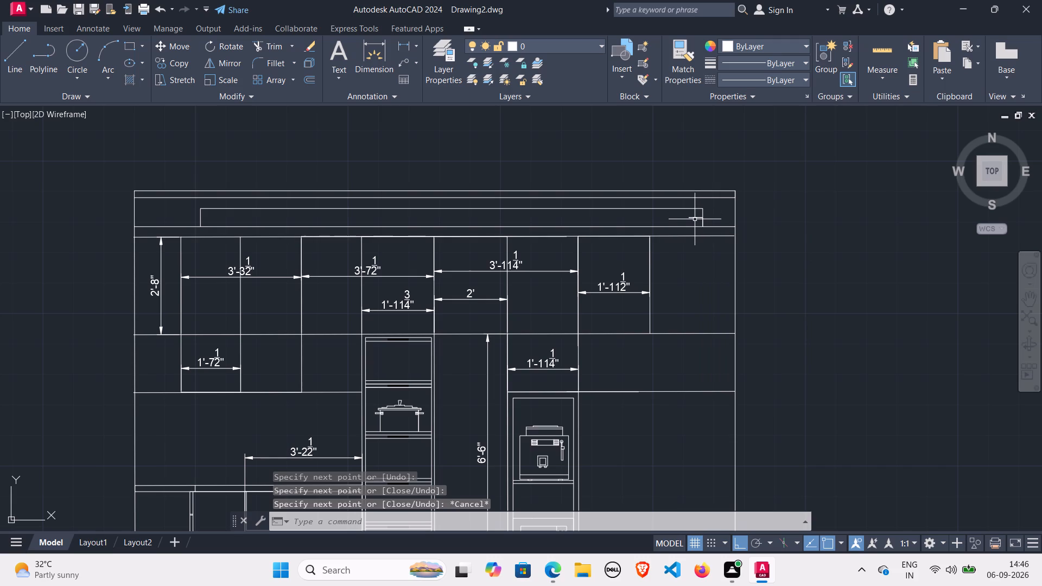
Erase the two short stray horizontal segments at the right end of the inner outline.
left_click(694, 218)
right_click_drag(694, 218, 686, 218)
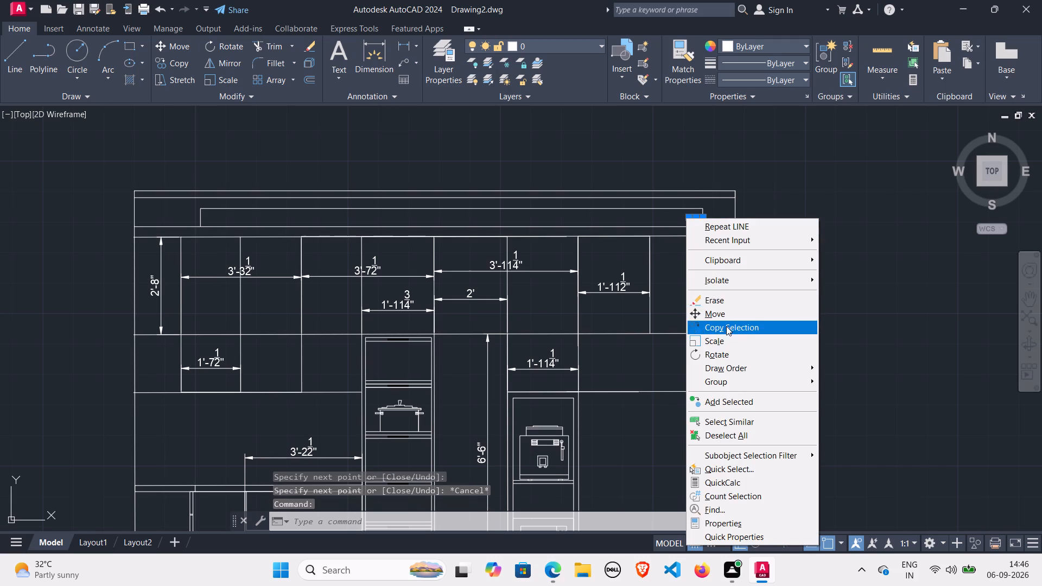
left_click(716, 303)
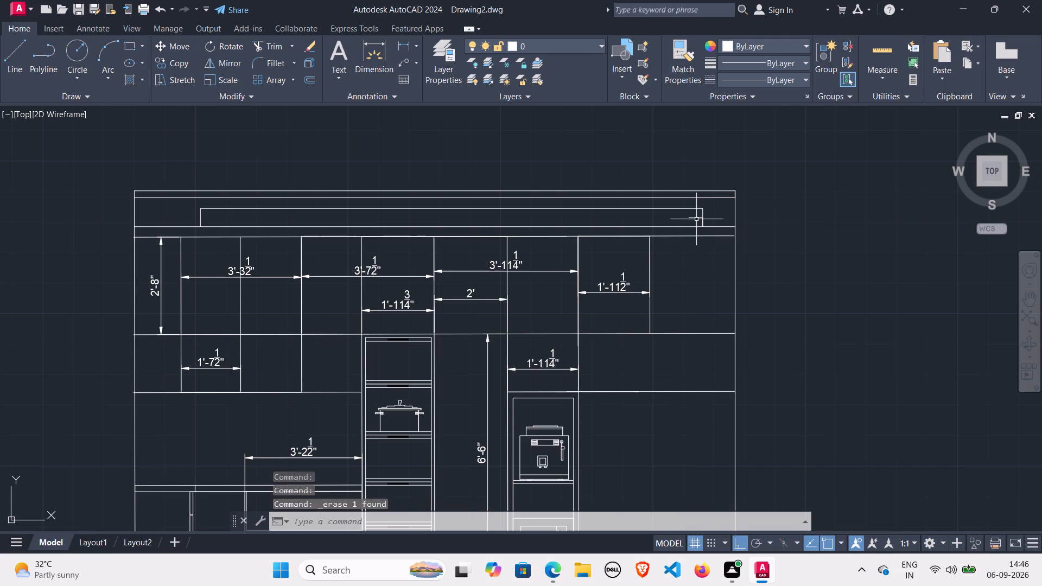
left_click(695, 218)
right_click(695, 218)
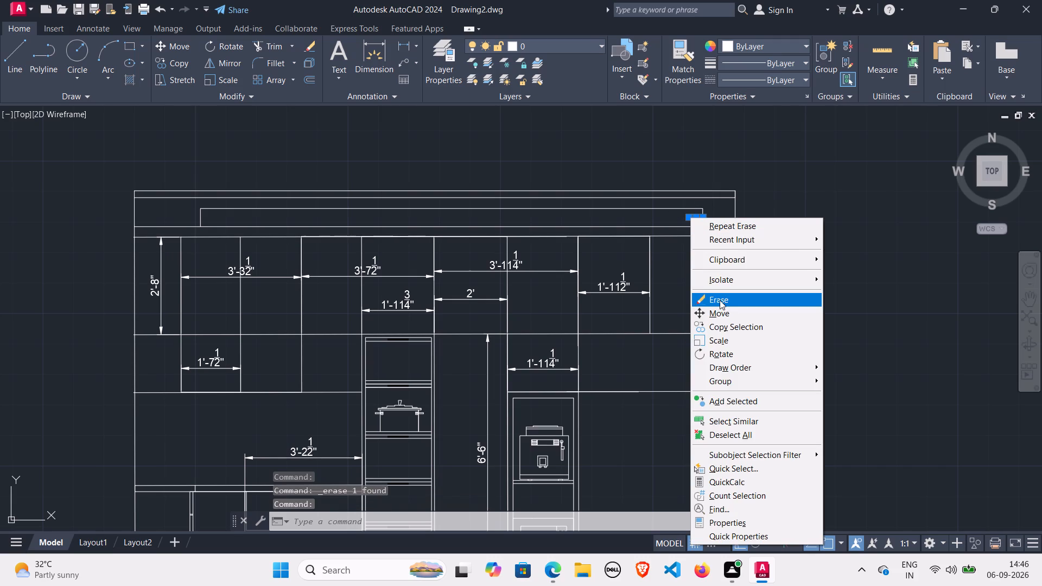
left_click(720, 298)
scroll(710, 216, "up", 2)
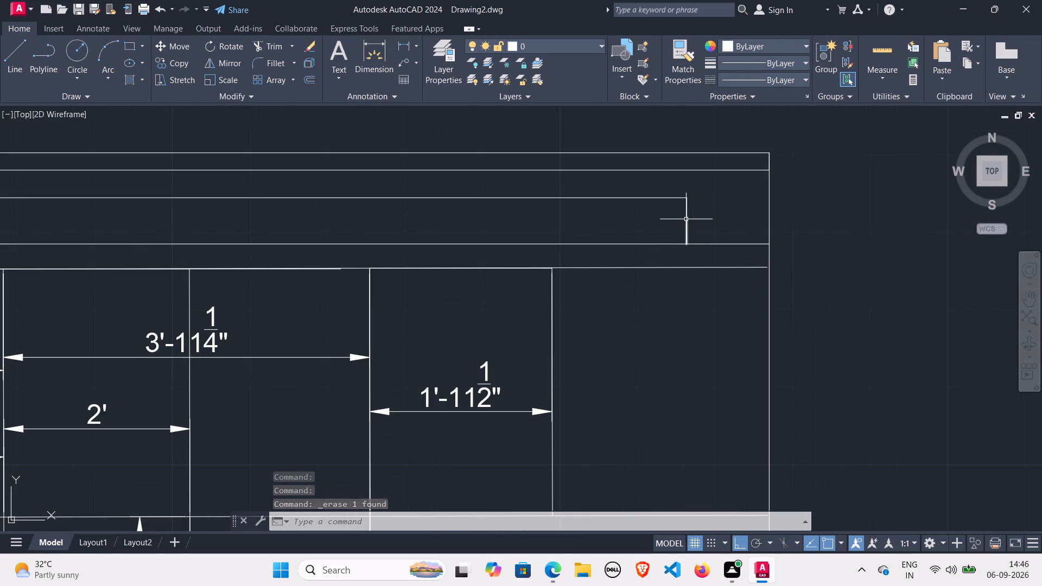
Erase the short stray vertical segment lying along the inner outline's right end edge in the top band.
left_click(686, 219)
right_click(687, 219)
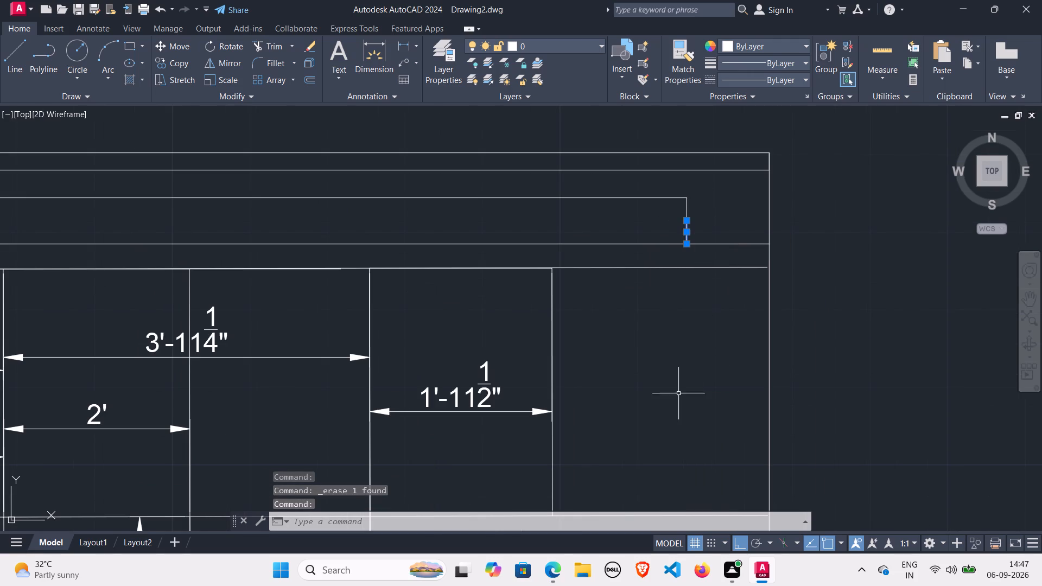
right_click(676, 370)
left_click(691, 122)
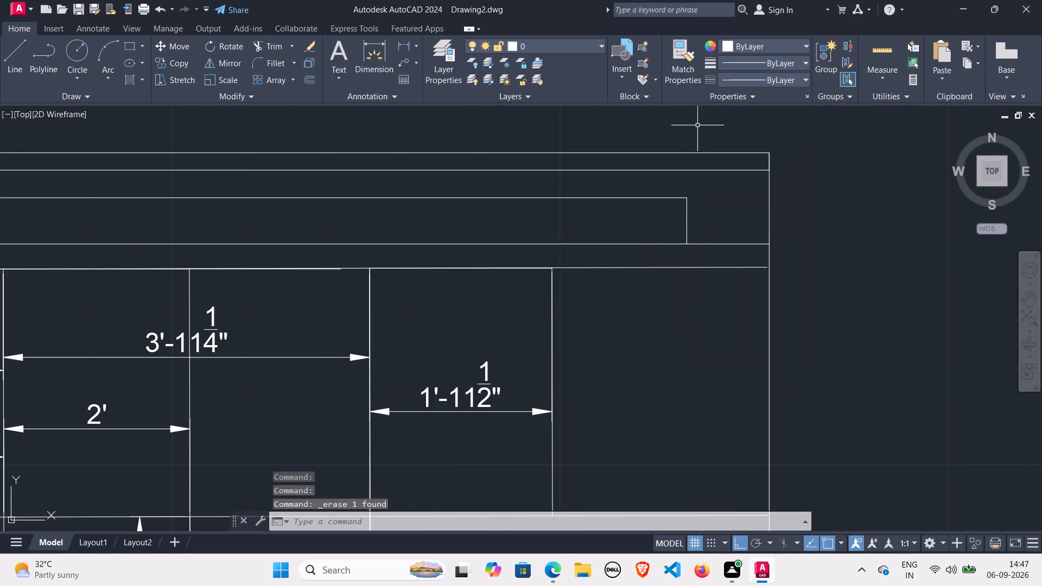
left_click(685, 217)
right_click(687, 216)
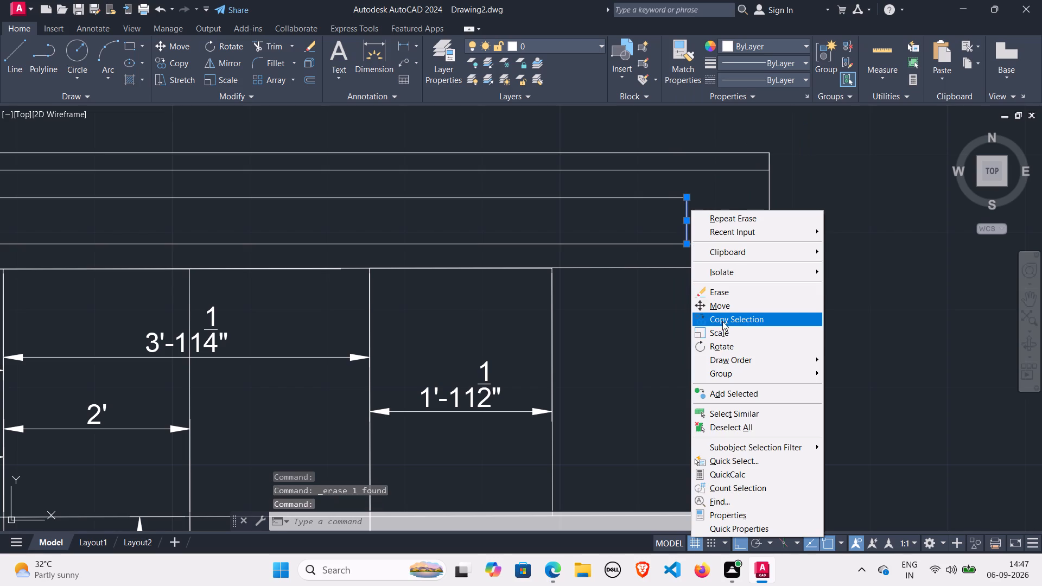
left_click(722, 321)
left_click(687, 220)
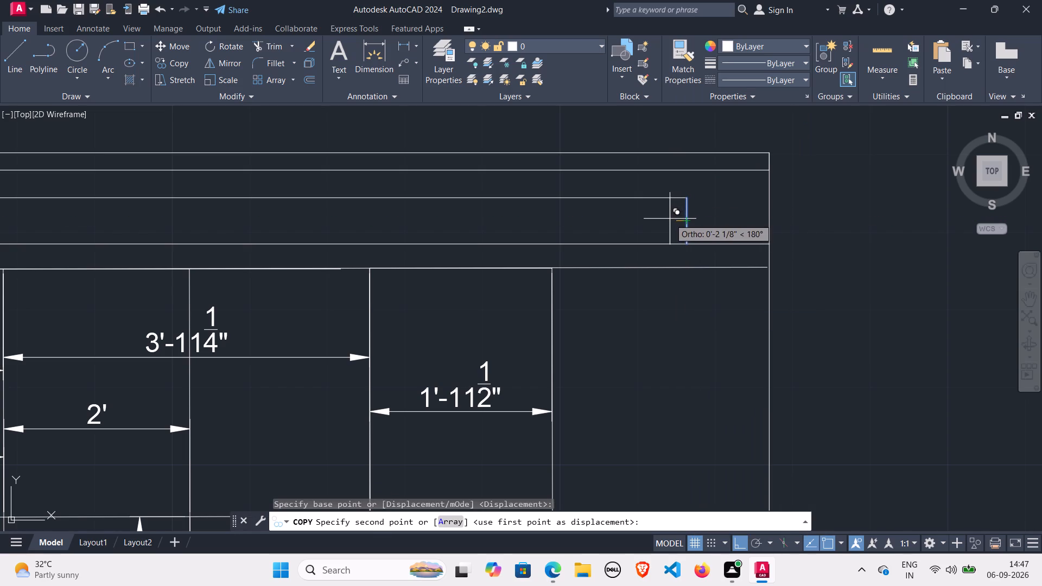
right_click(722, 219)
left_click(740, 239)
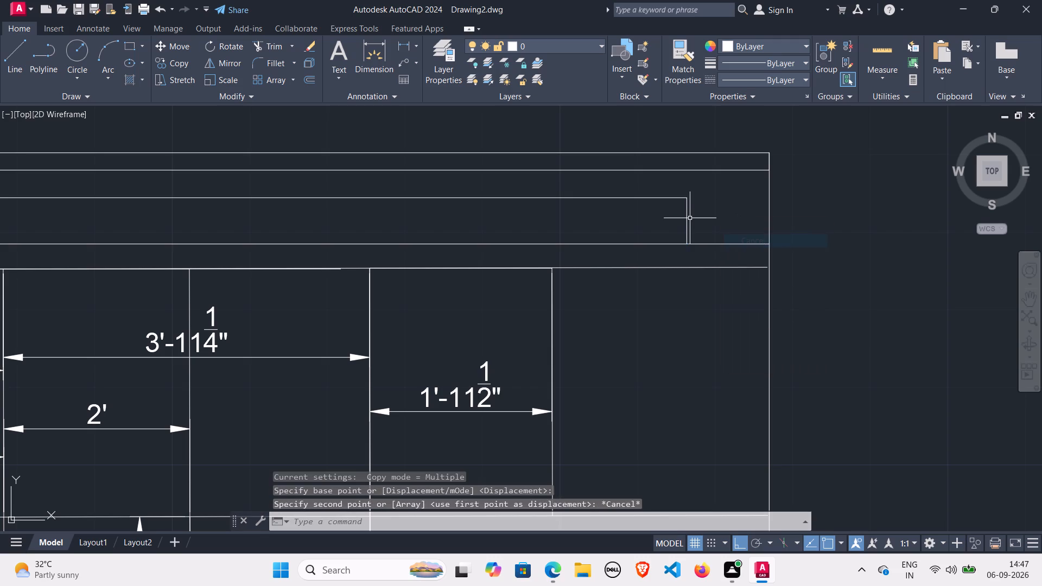
Copy the inner outline's right vertical edge about 1 7/16 inches inward.
left_click(688, 222)
right_click(688, 222)
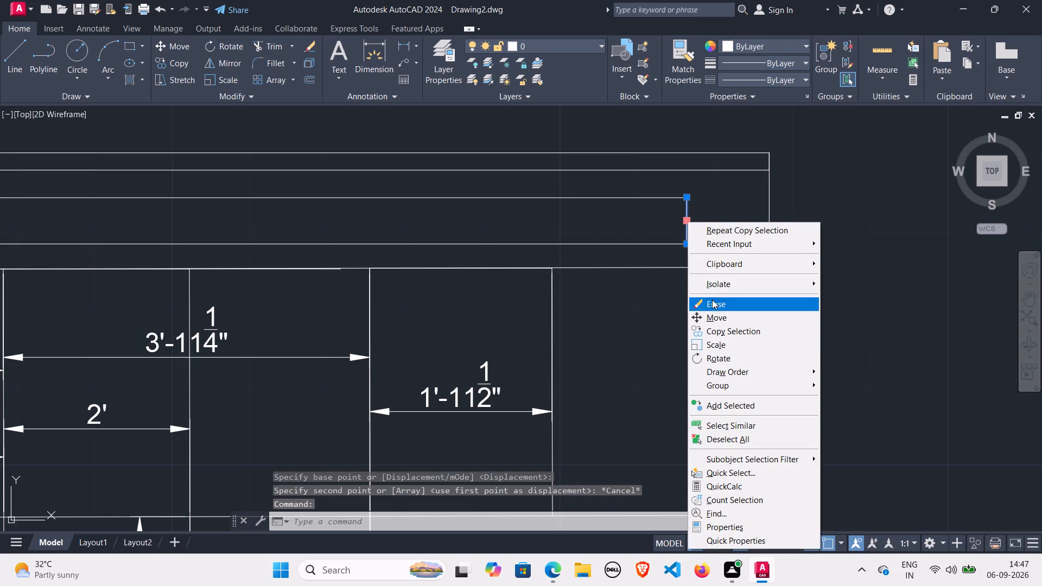
left_click(717, 329)
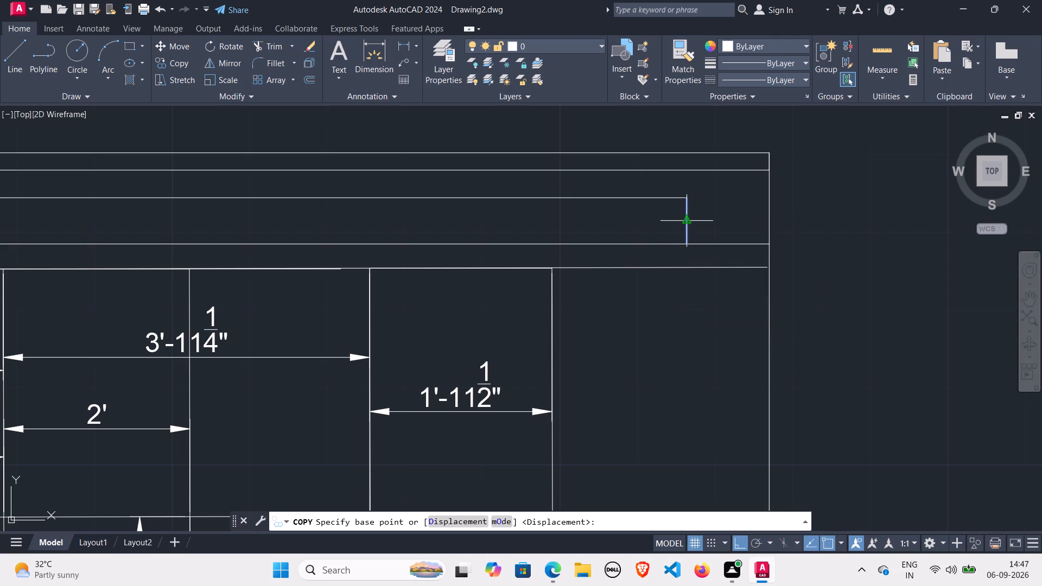
left_click(687, 221)
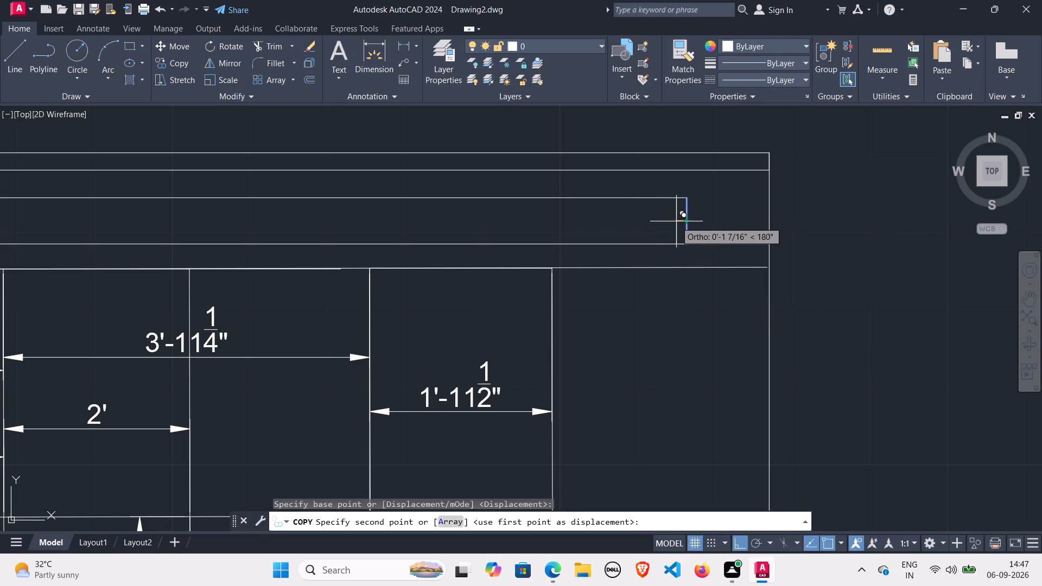
left_click(678, 221)
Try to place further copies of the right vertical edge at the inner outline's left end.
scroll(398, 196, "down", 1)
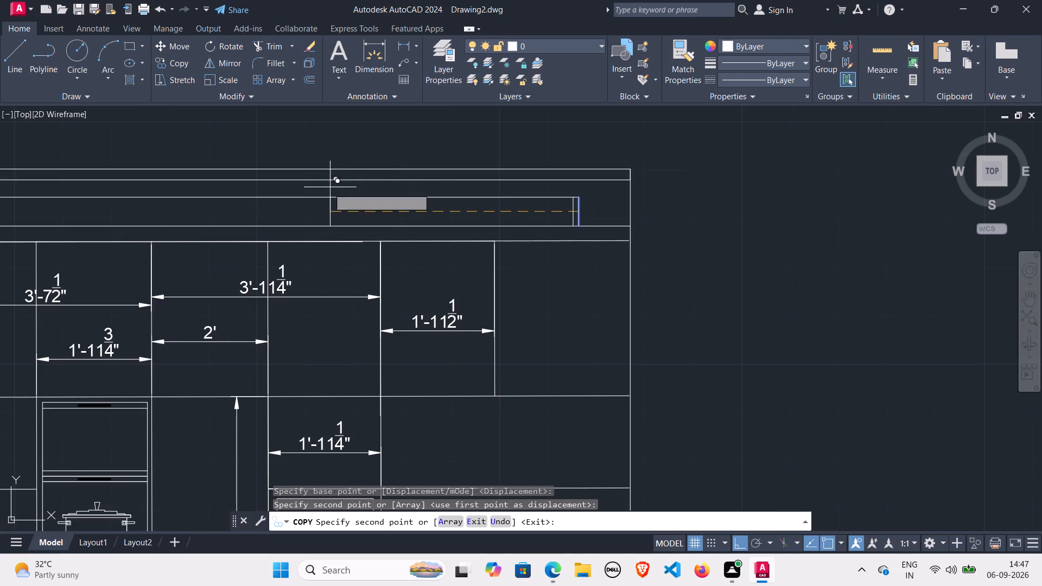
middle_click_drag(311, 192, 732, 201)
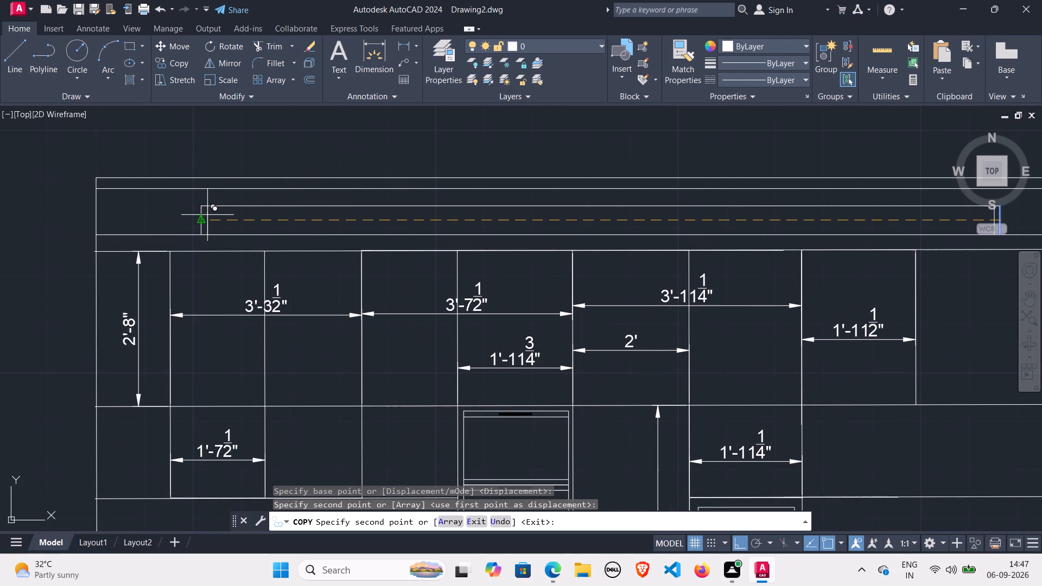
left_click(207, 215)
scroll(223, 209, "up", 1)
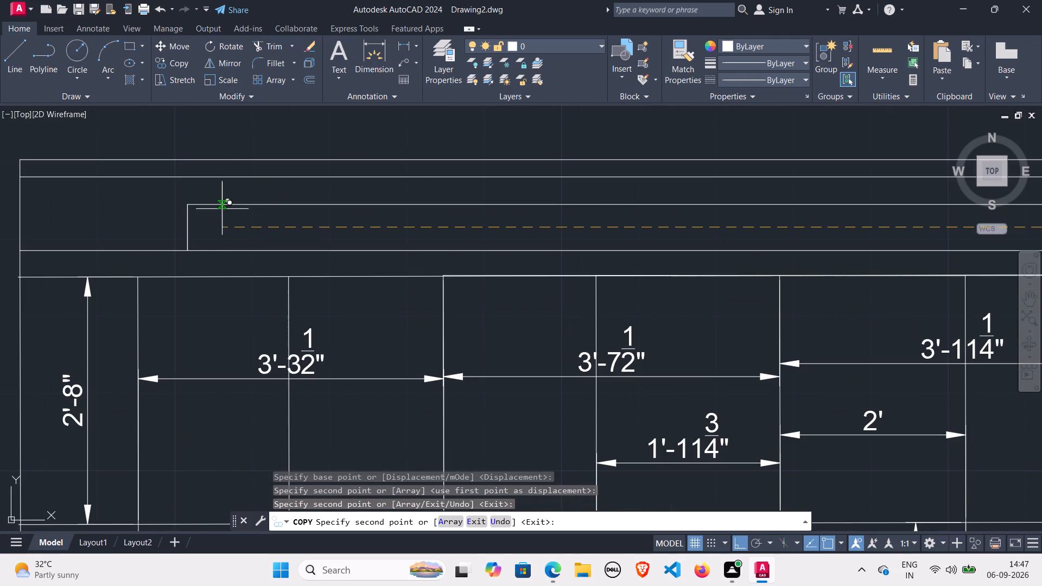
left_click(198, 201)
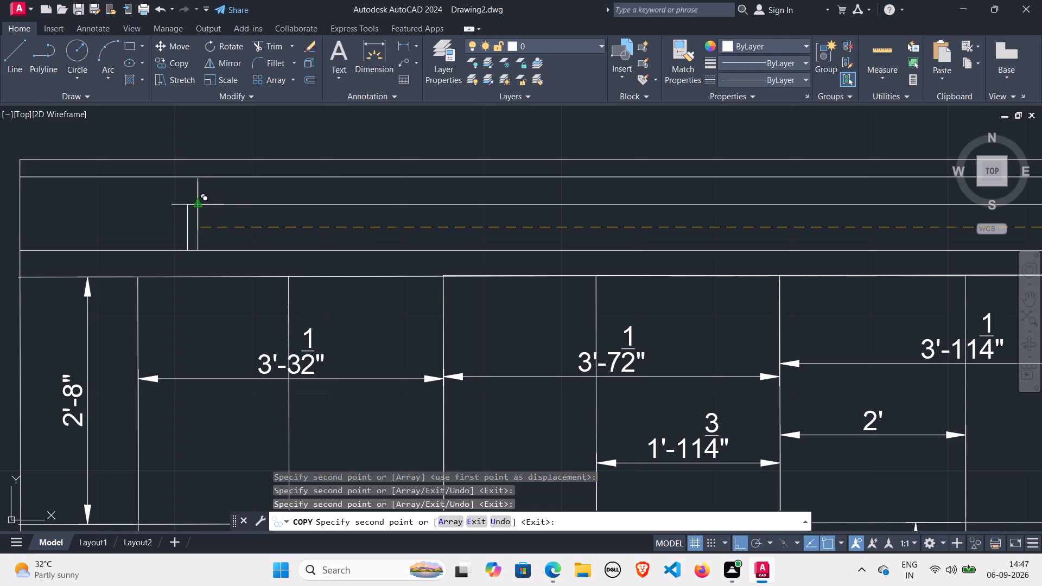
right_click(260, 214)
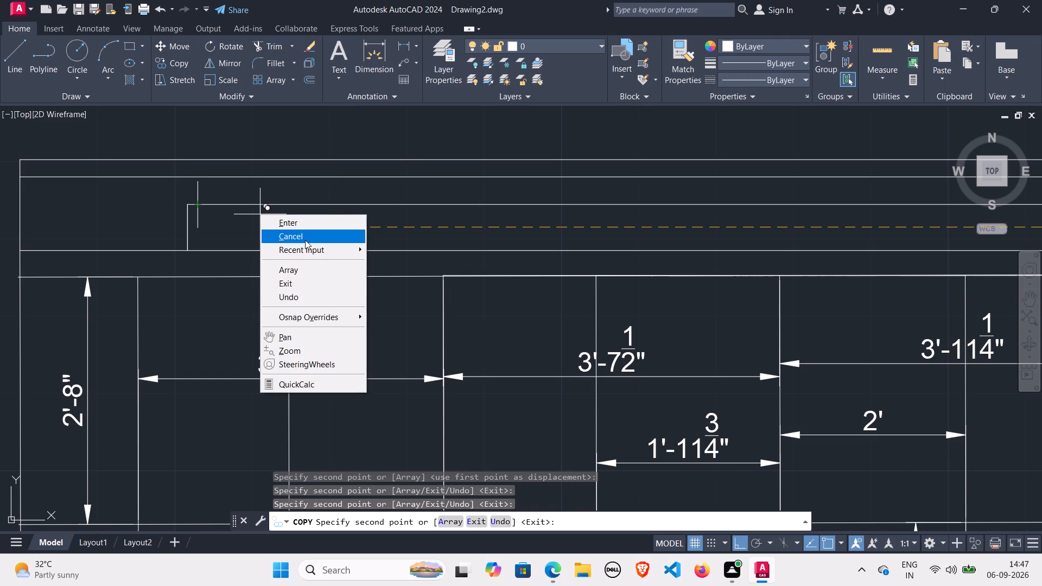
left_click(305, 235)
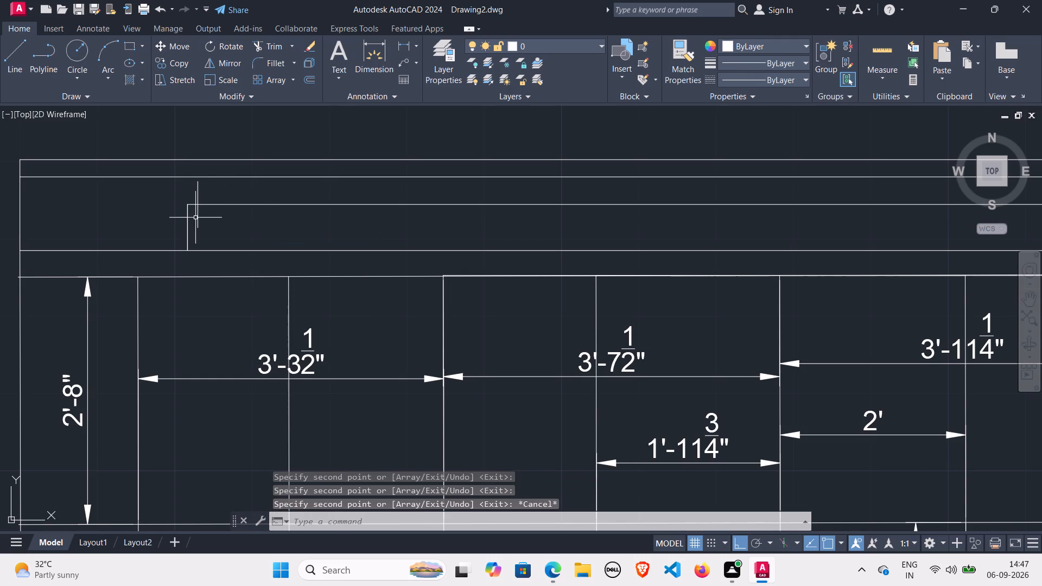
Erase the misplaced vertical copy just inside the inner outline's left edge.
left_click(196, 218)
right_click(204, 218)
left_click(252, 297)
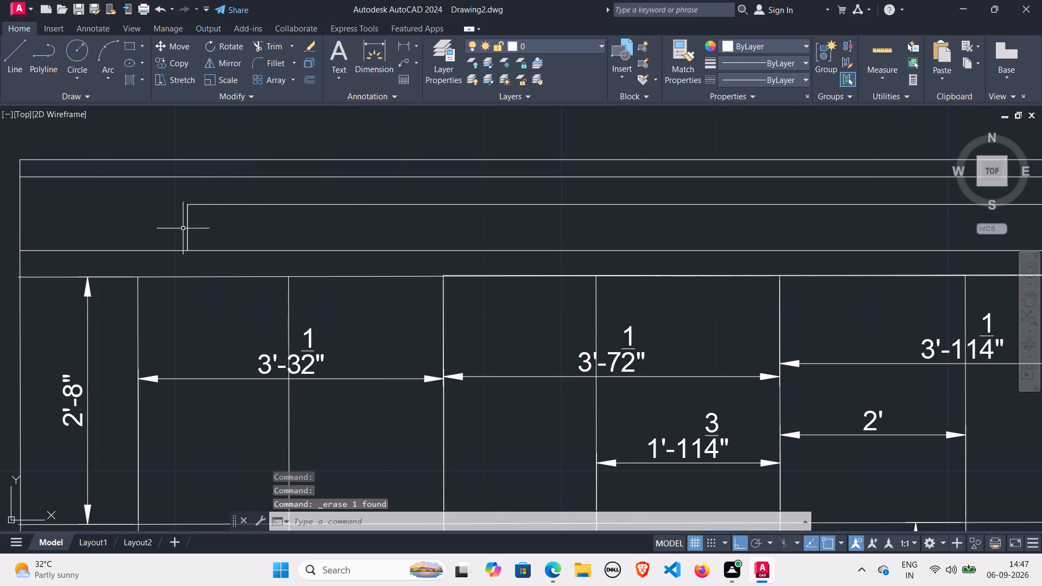
Copy the inner outline's left vertical edge about 1 1/16 inches inward.
left_click(186, 231)
right_click(196, 233)
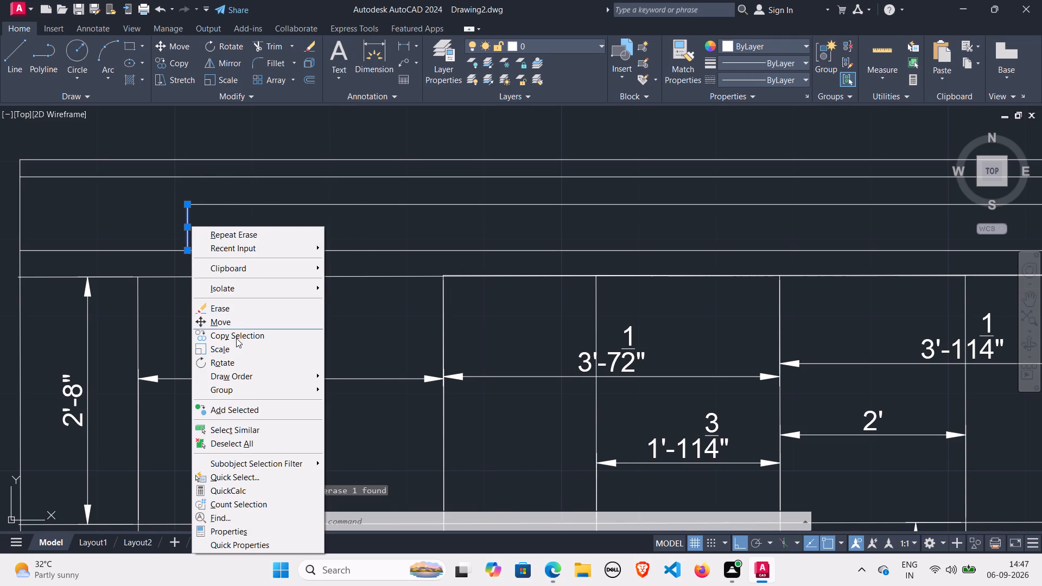
left_click(236, 337)
left_click(187, 230)
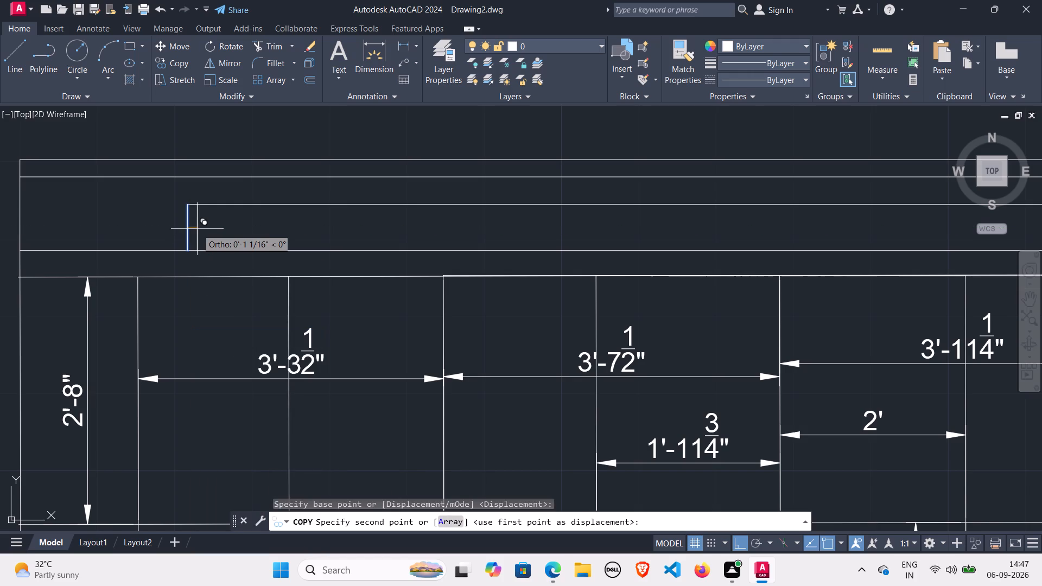
left_click(198, 229)
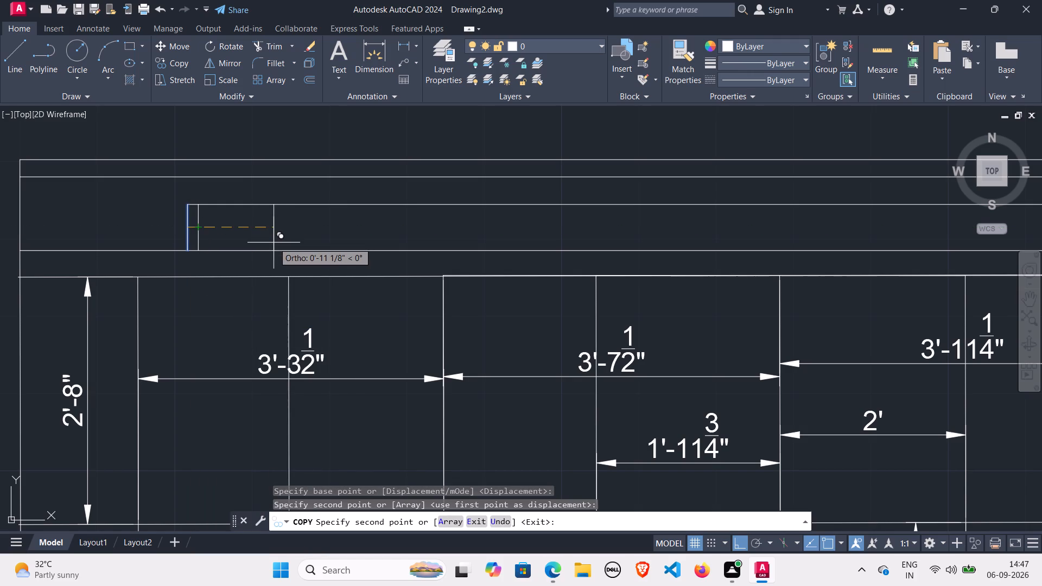
key("space")
Add a vertical linear dimension for the base strip's height, placed between the pot-shelf bay and the appliance bay.
scroll(306, 227, "down", 2)
scroll(520, 264, "down", 1)
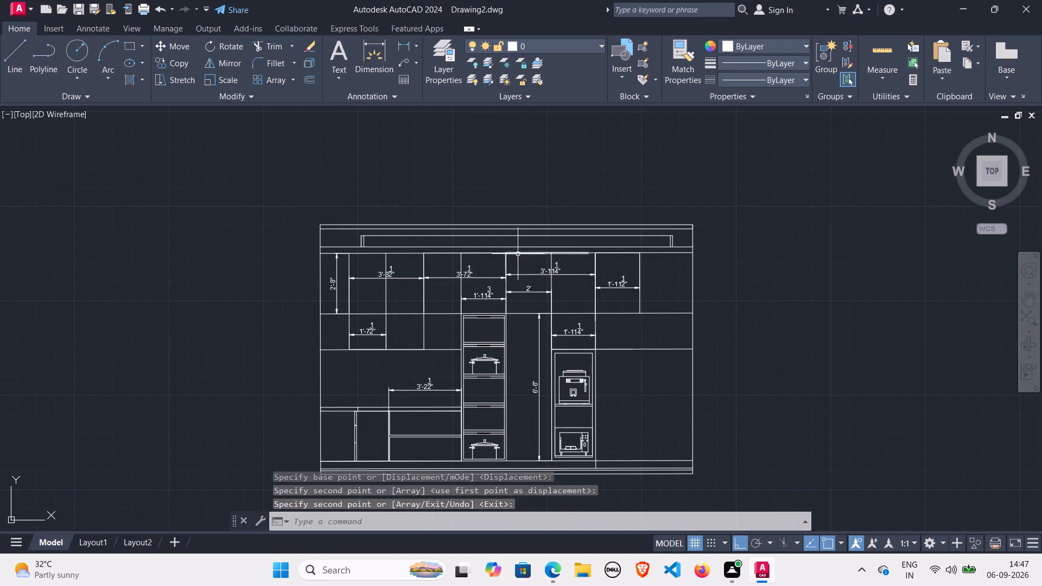
middle_click_drag(596, 275, 501, 174)
scroll(512, 196, "down", 1)
middle_click_drag(510, 221, 500, 278)
scroll(501, 278, "up", 2)
scroll(501, 278, "down", 1)
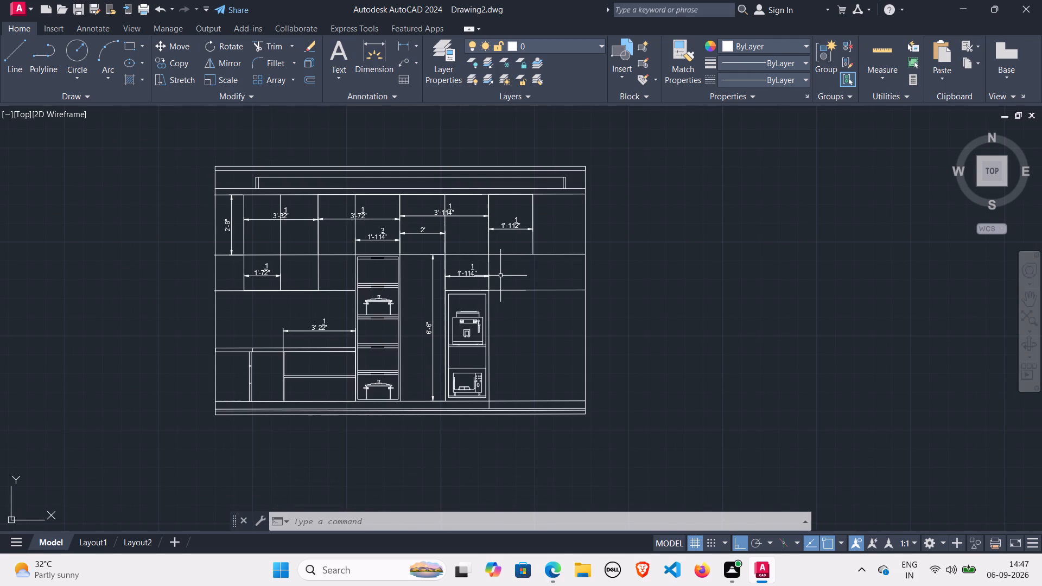
left_click(403, 45)
scroll(441, 419, "up", 2)
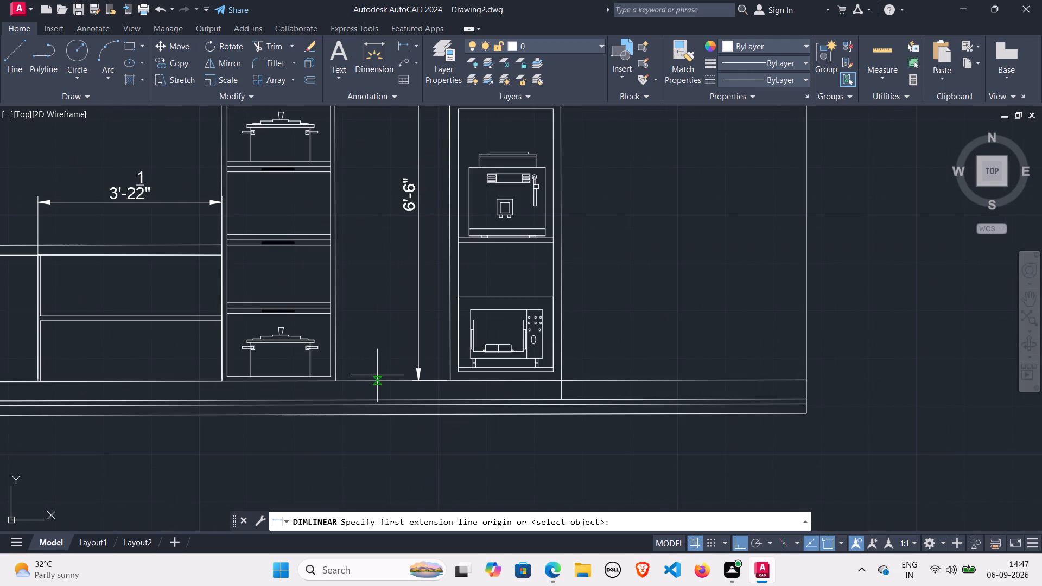
left_click(333, 381)
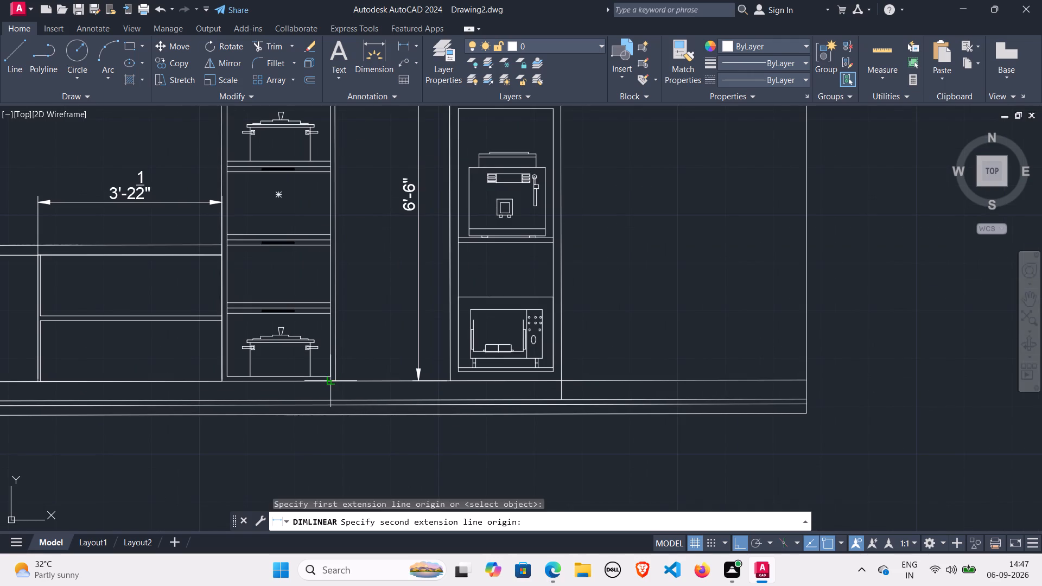
left_click(336, 402)
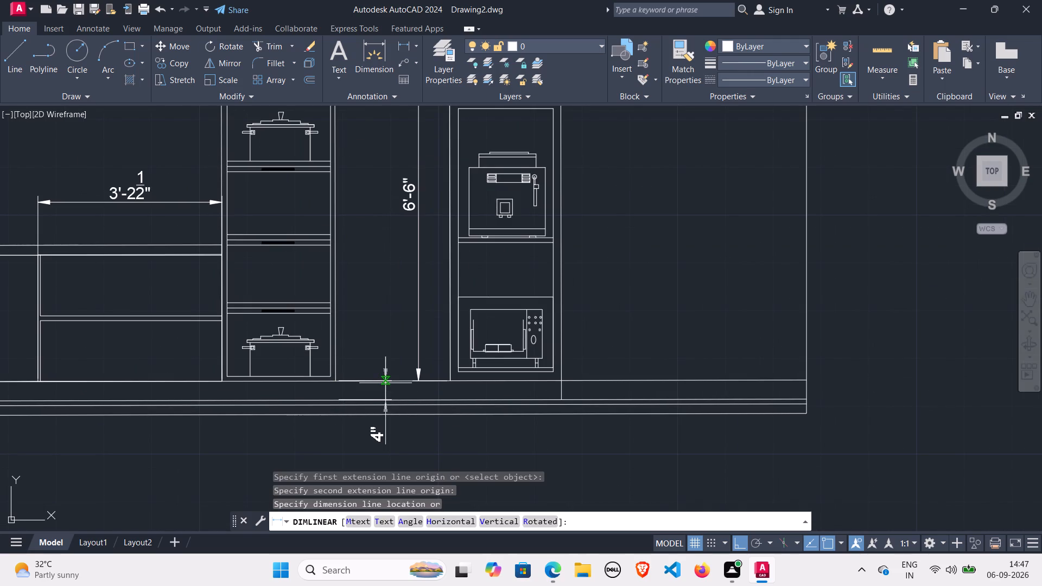
left_click(385, 383)
Add a vertical linear dimension for the countertop's thickness, measured from its end edge beside the pot-shelf bay.
middle_click_drag(162, 378, 389, 415)
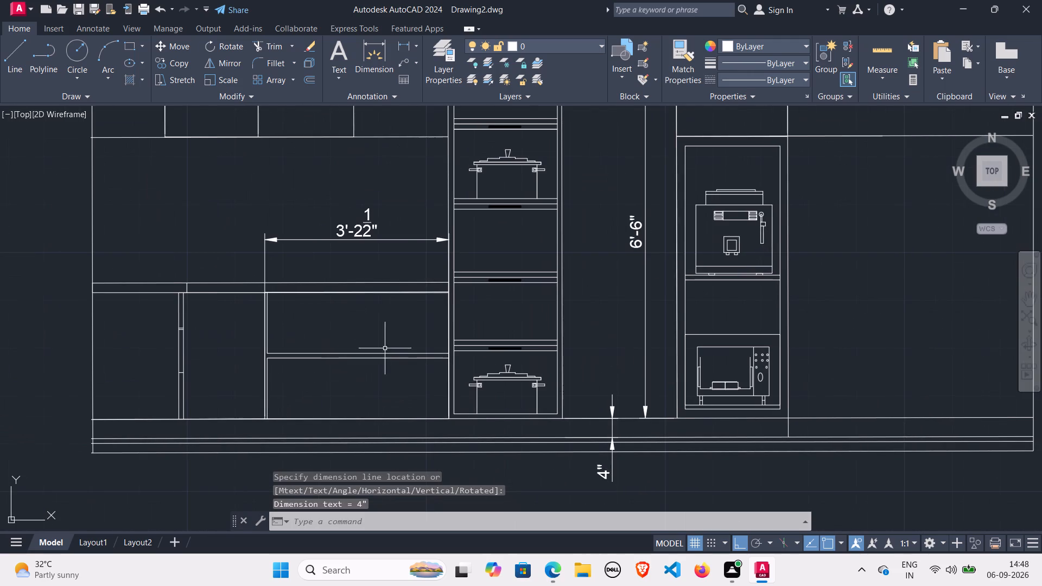
key("space")
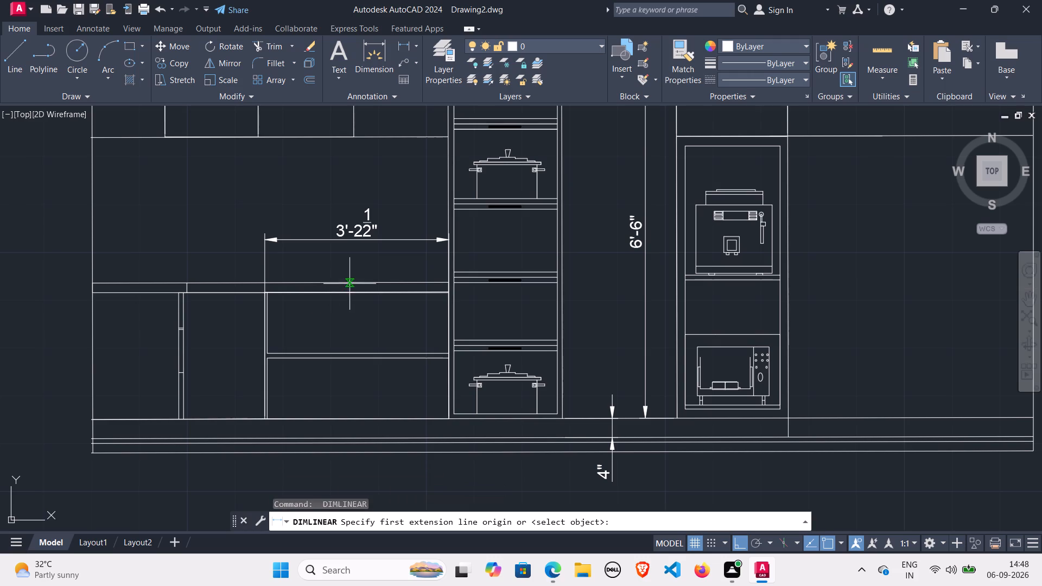
key("space")
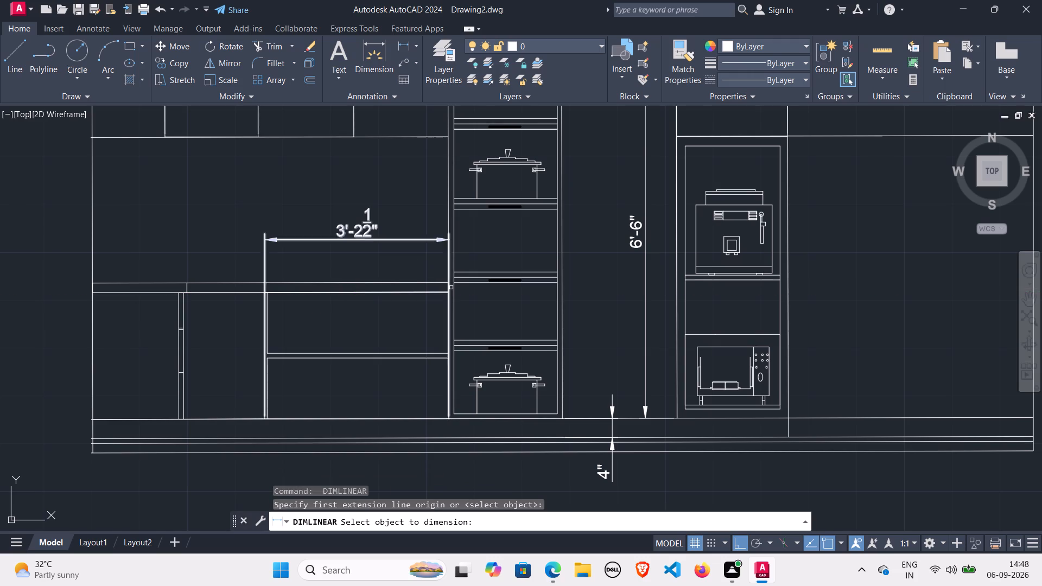
scroll(448, 289, "up", 2)
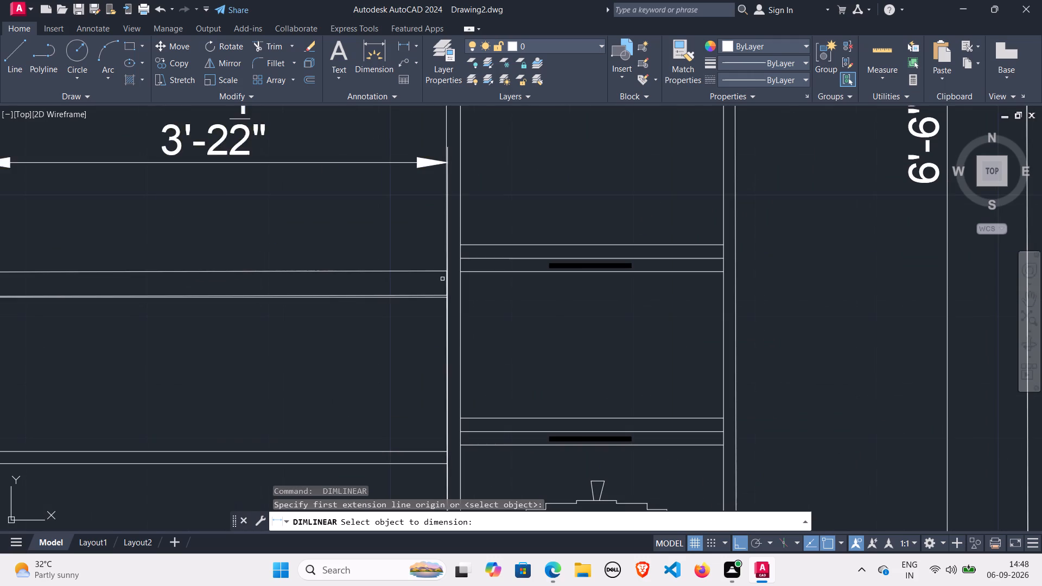
scroll(440, 278, "up", 2)
left_click(454, 286)
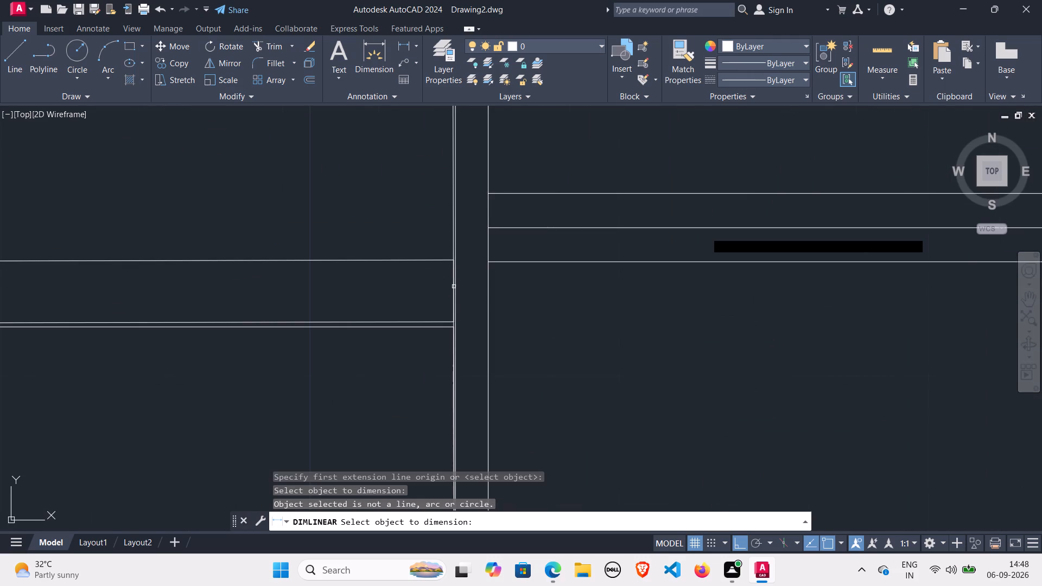
scroll(450, 288, "up", 2)
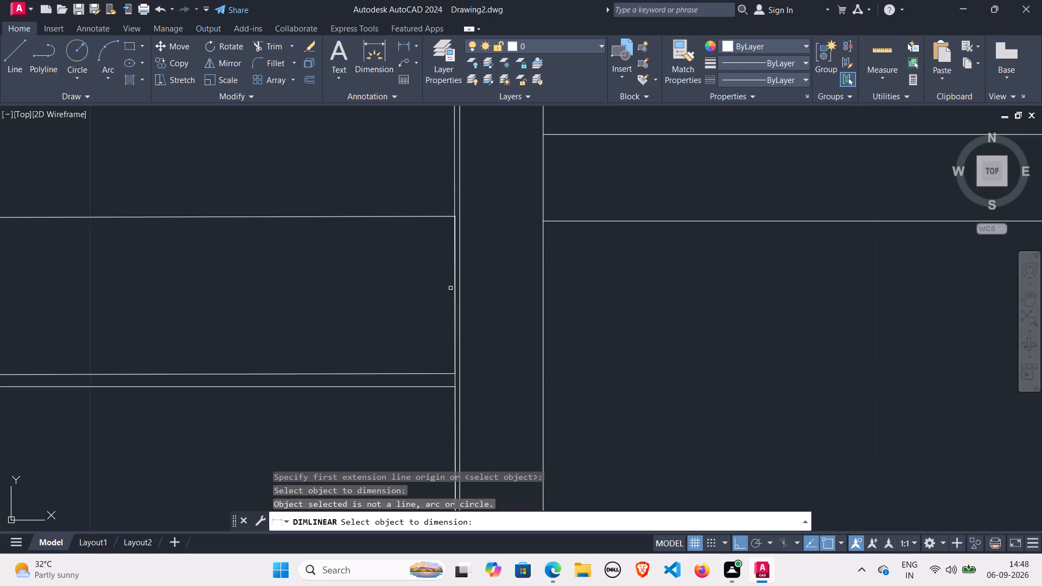
left_click(455, 291)
scroll(348, 292, "down", 3)
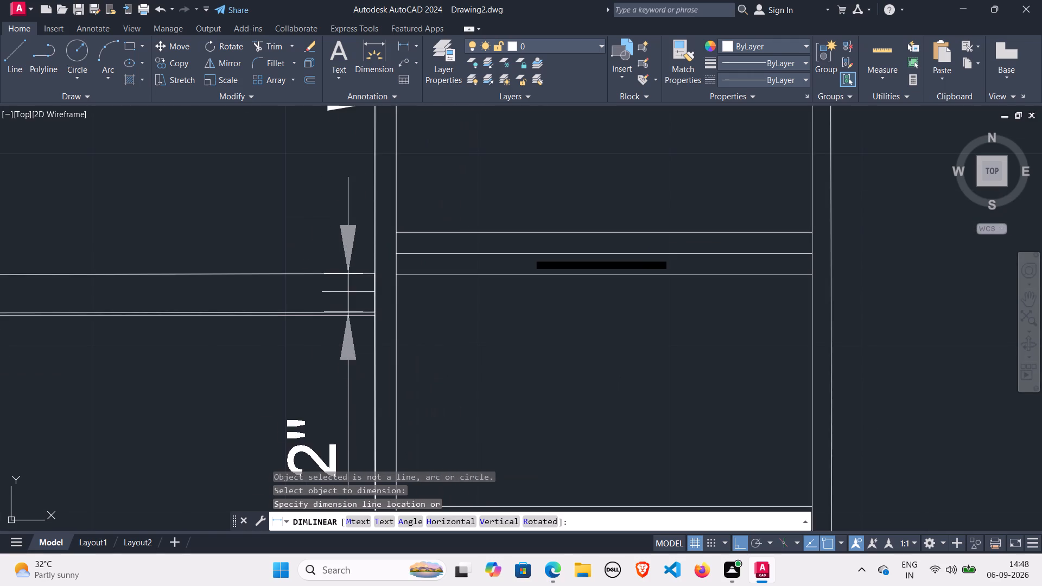
scroll(269, 291, "down", 2)
left_click(208, 290)
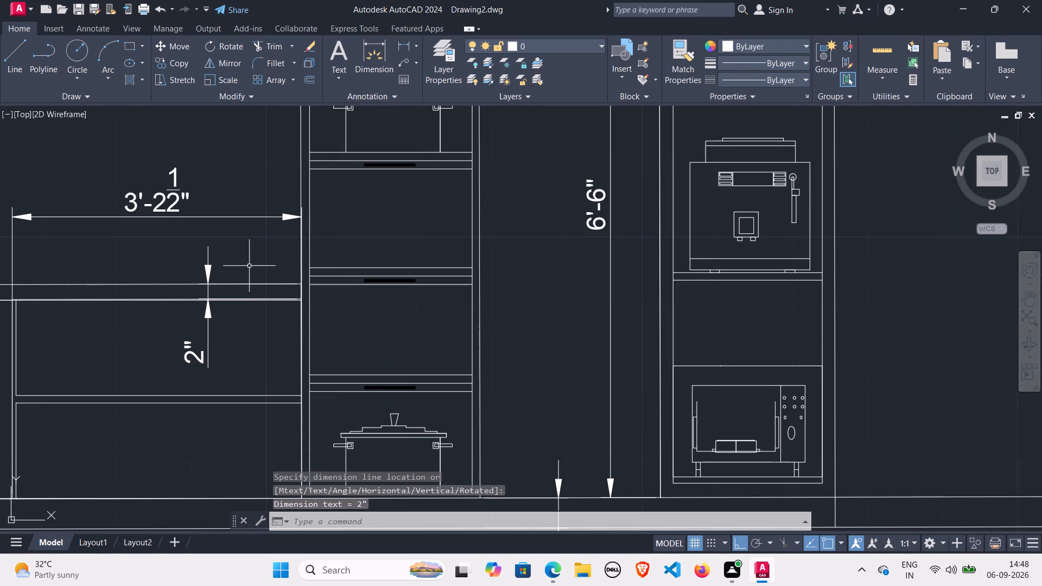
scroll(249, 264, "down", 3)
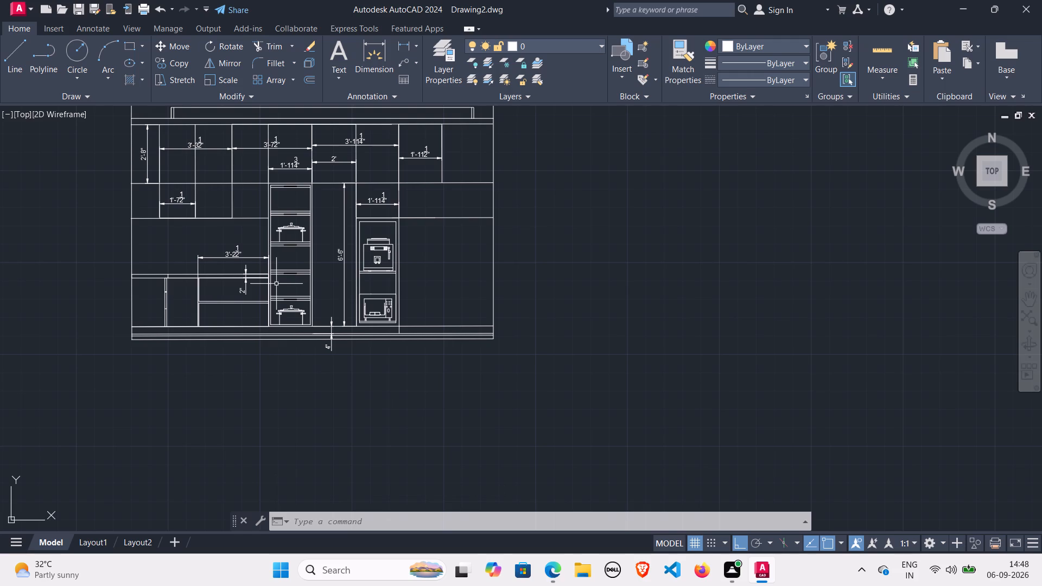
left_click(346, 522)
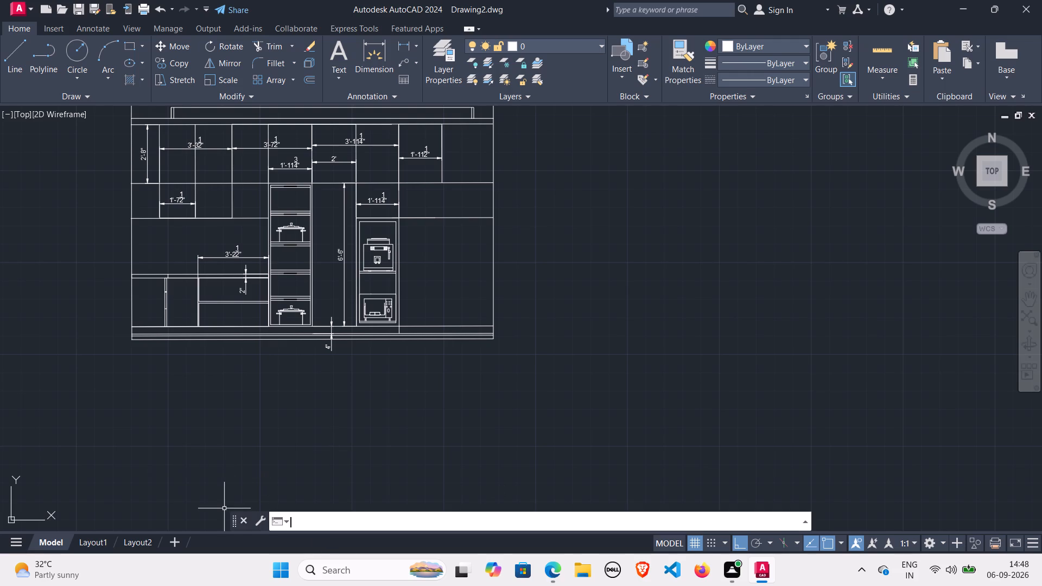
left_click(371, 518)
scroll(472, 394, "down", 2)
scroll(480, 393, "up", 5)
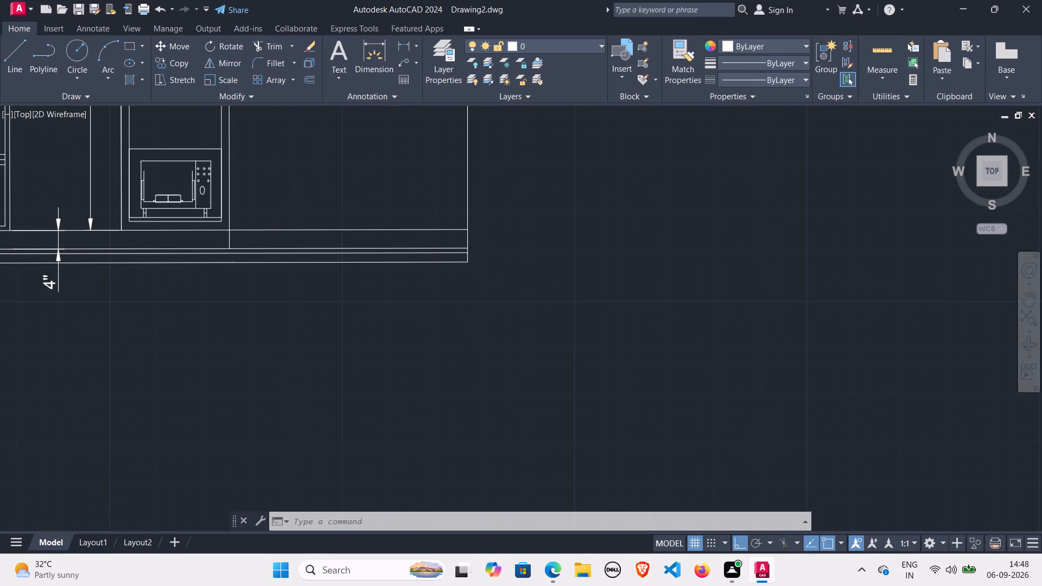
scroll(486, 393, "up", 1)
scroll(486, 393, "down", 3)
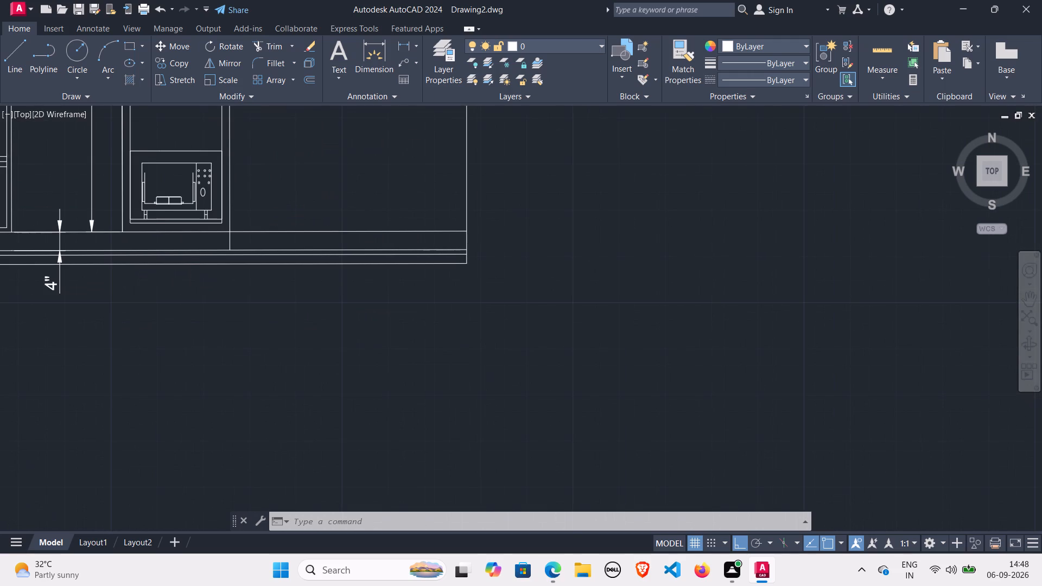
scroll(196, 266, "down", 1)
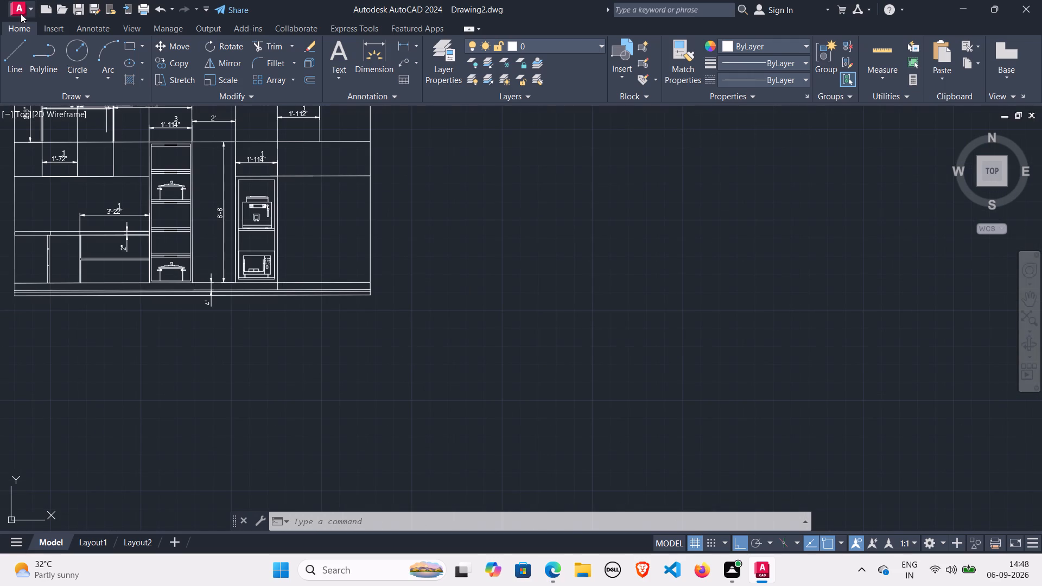
Save the drawing under the new name KITCHEN1 in the Documents folder, as an AutoCAD 2018 DWG, without replacing Drawing2.
left_click(21, 12)
left_click(51, 178)
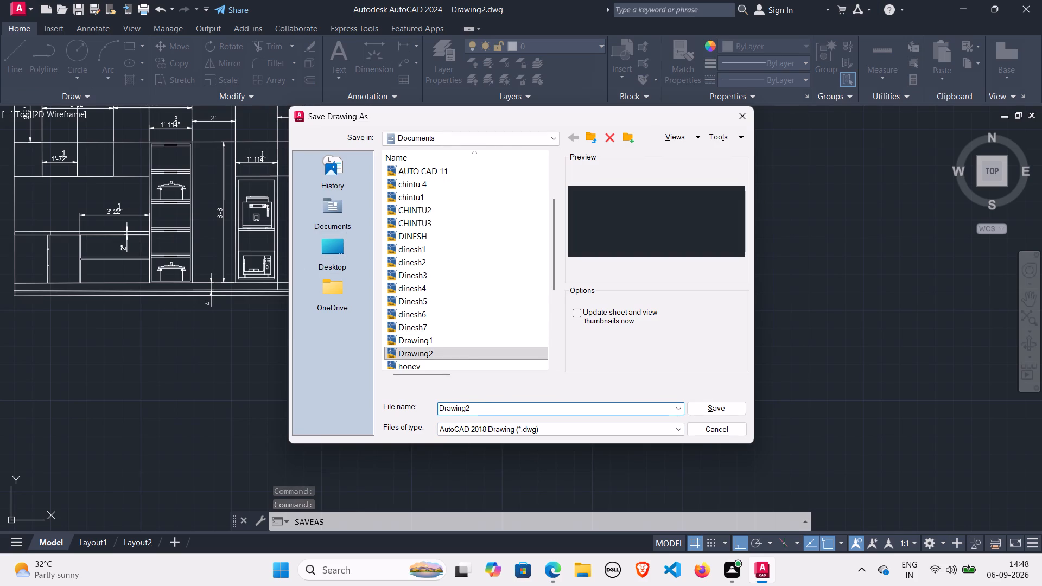
left_click(714, 411)
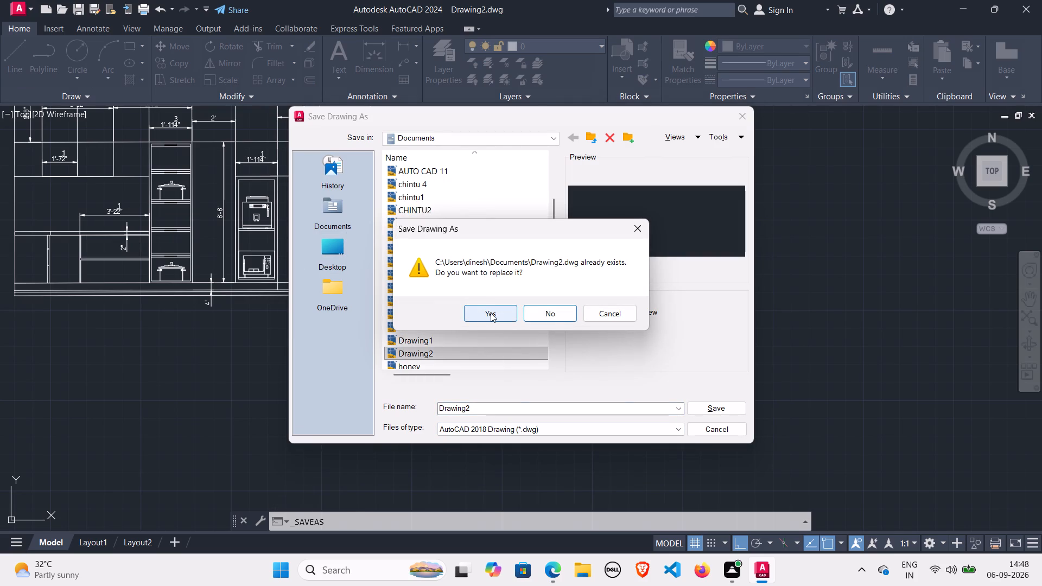
left_click(550, 317)
left_click(478, 412)
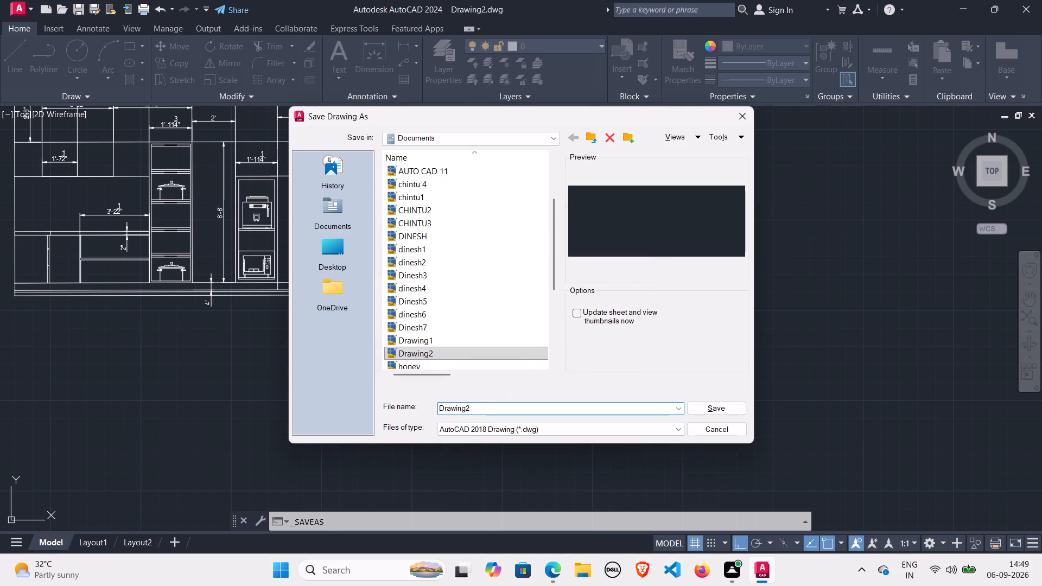
key("BackSpace")
key("BackSpace")
key("BackSpace")
key("BackSpace")
key("BackSpace")
key("BackSpace")
key("BackSpace")
key("BackSpace")
type("MUM")
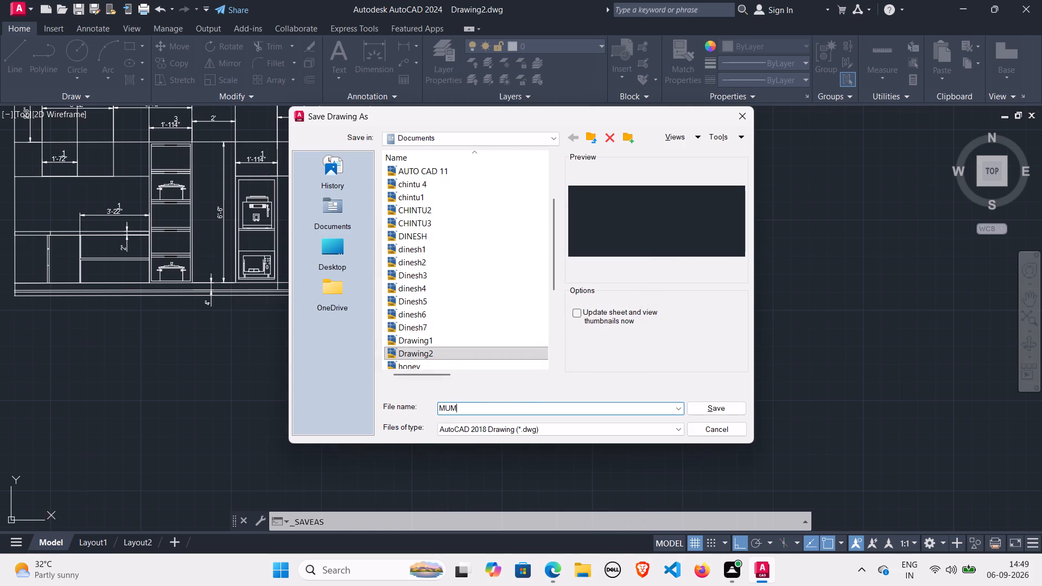
key("BackSpace")
key("BackSpace")
key("BackSpace")
key("c")
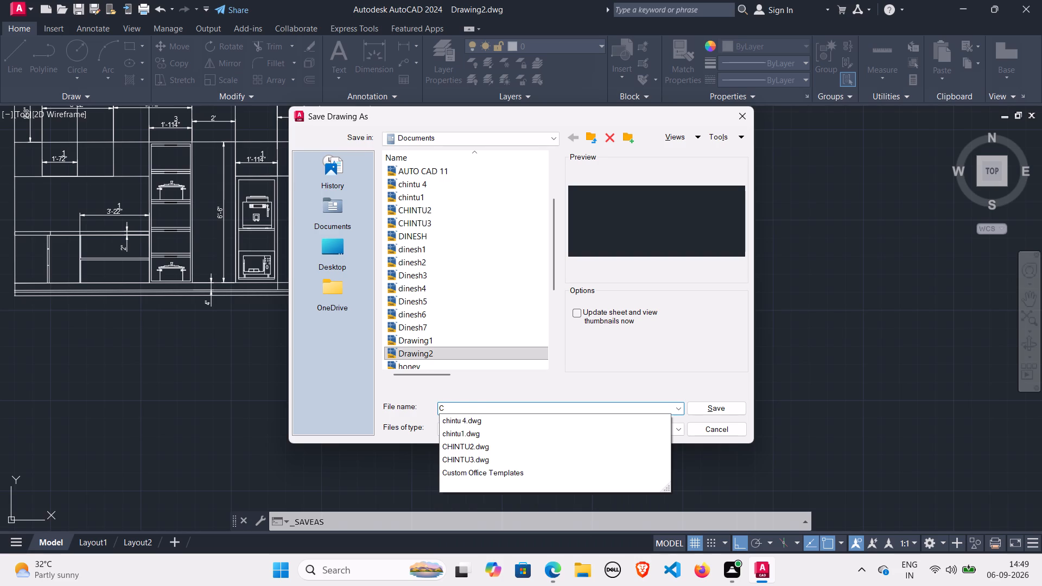
type("AD DSK")
key("BackSpace")
key("BackSpace")
key("BackSpace")
key("BackSpace")
key("BackSpace")
key("BackSpace")
key("BackSpace")
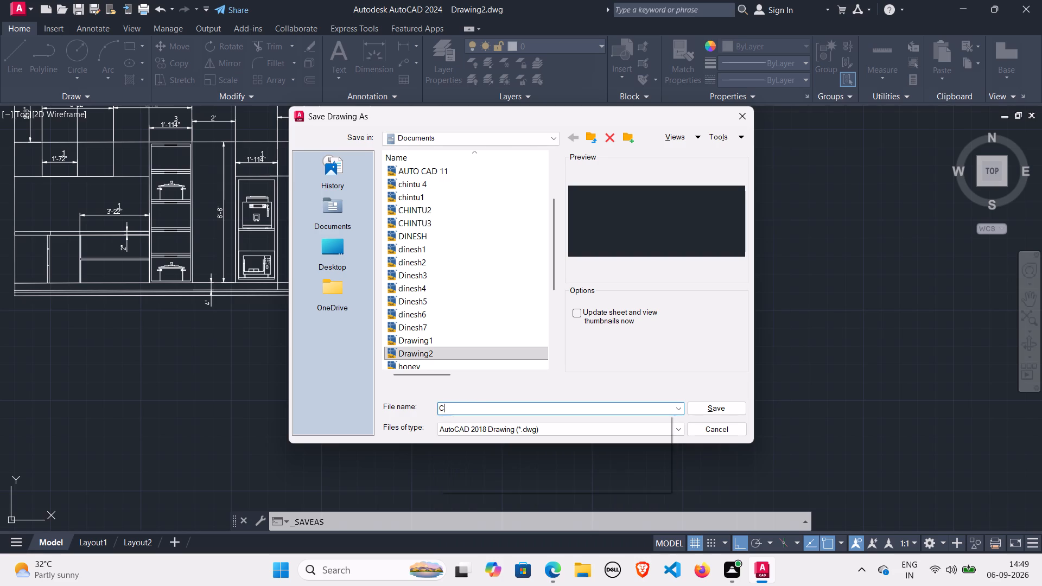
type("KI")
key("t")
type("CHEN")
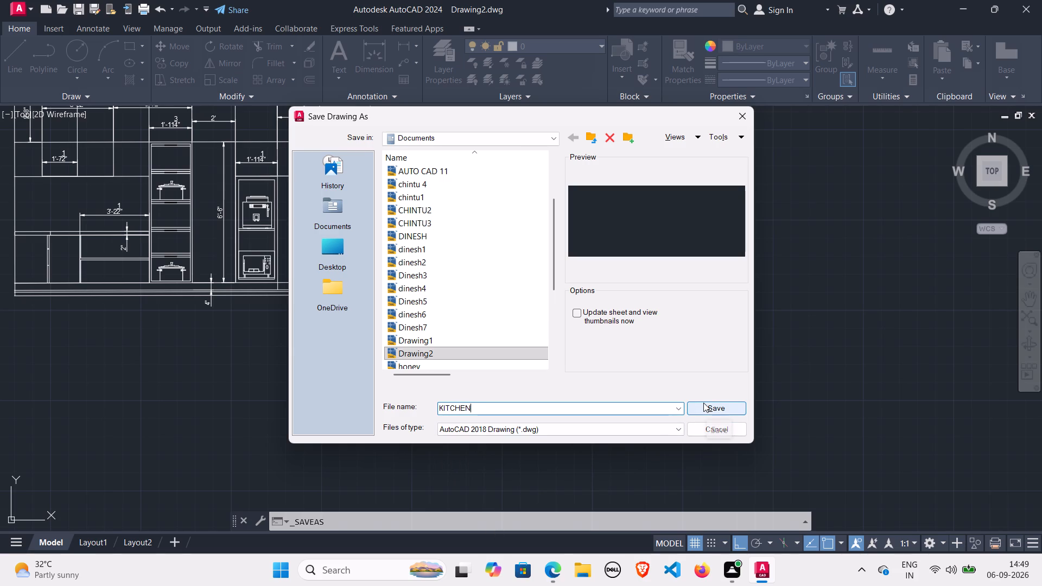
key("space")
type("1")
key("BackSpace")
key("BackSpace")
key("1")
key("Return")
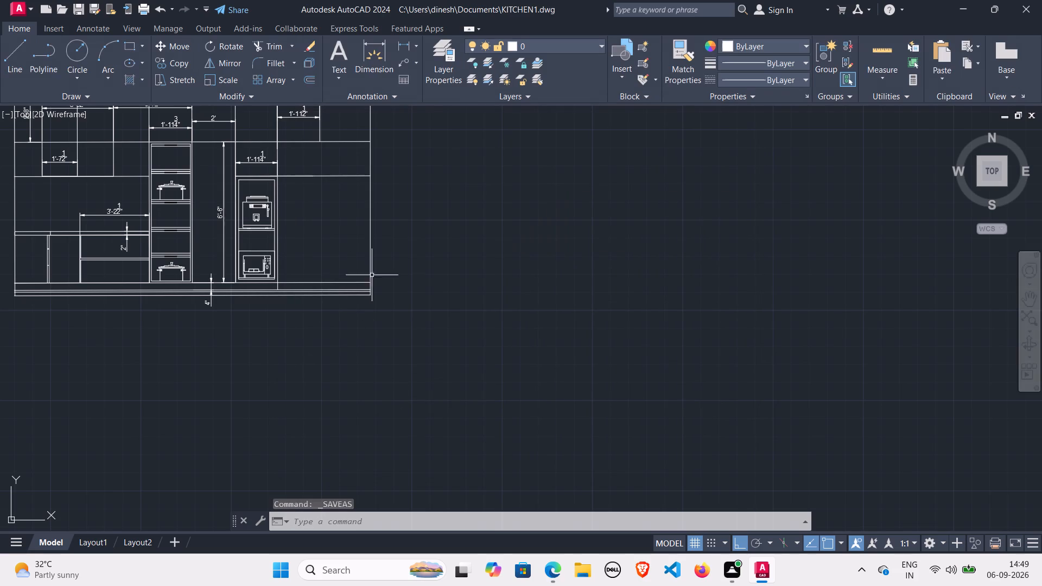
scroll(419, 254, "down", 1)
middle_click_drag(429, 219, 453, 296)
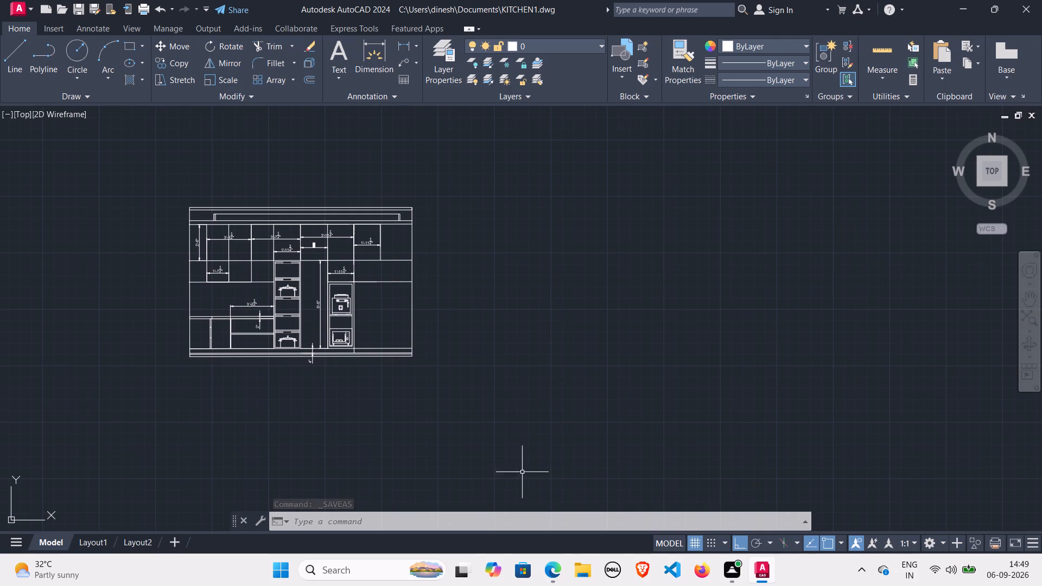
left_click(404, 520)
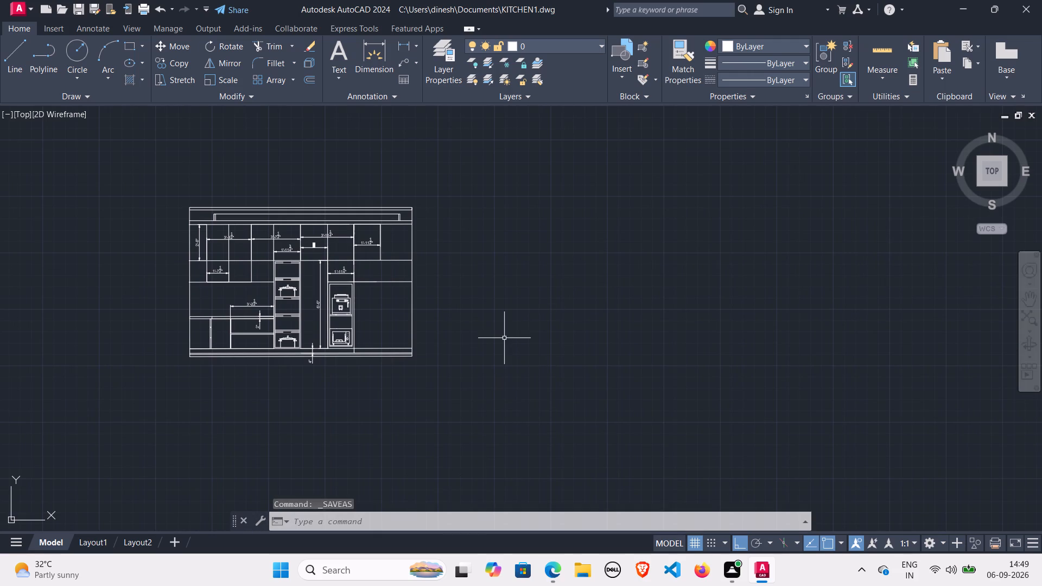
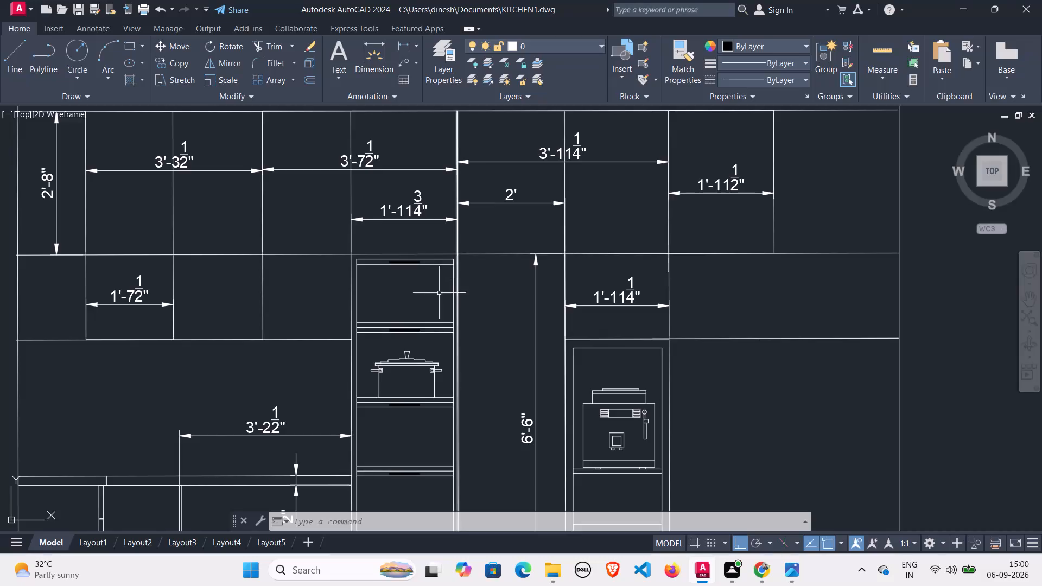
Draw a horizontal line along the lower edge of the tall unit's top compartment, above the upper cooking pot.
scroll(404, 304, "down", 1)
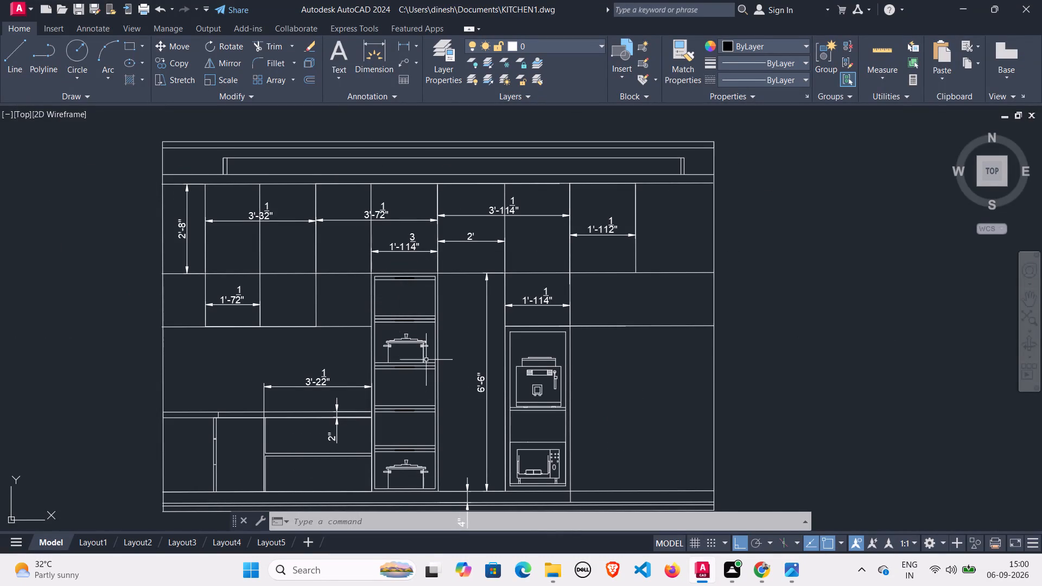
scroll(391, 316, "up", 2)
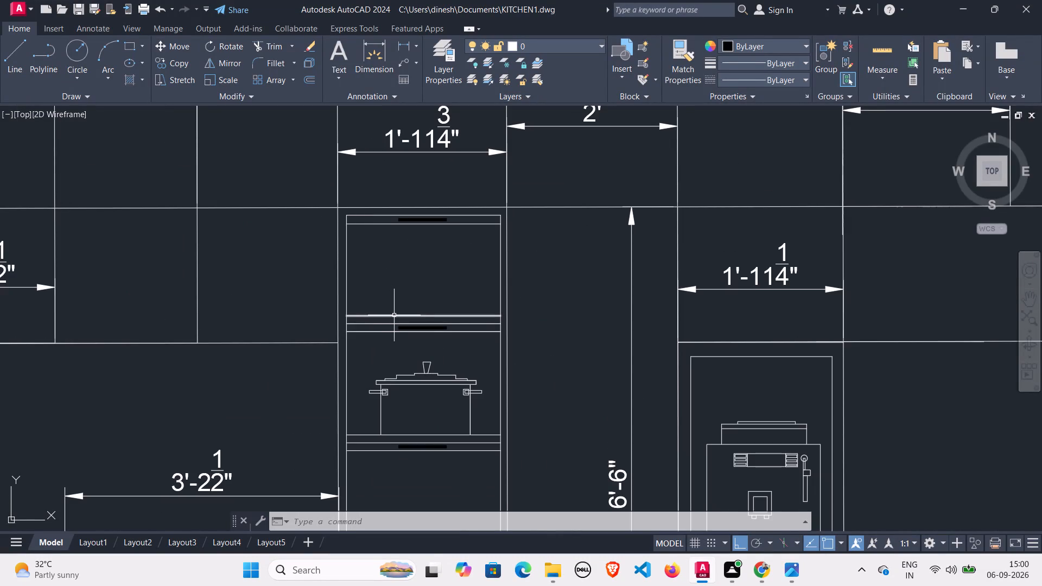
key("space")
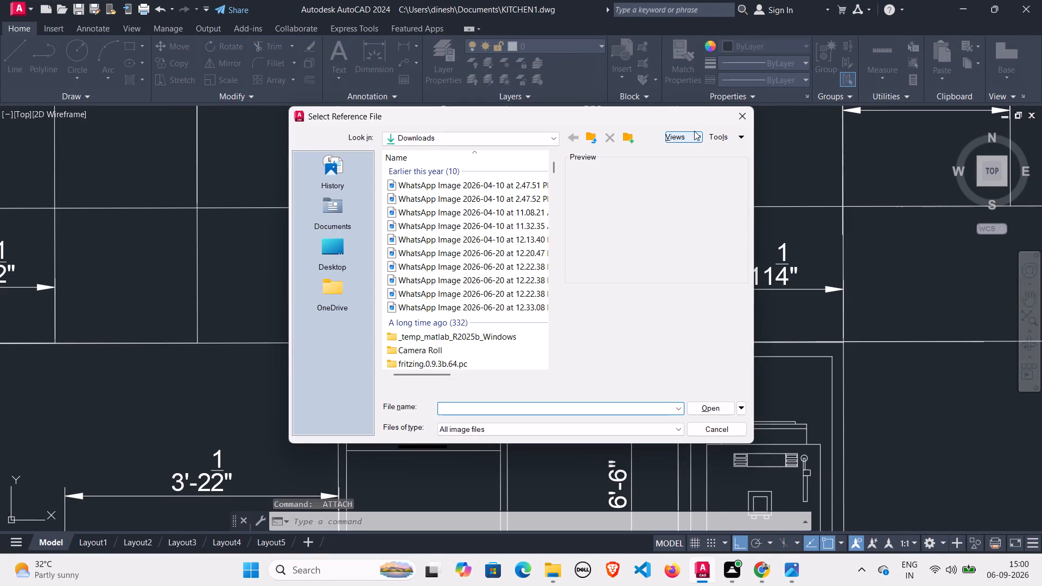
left_click(734, 116)
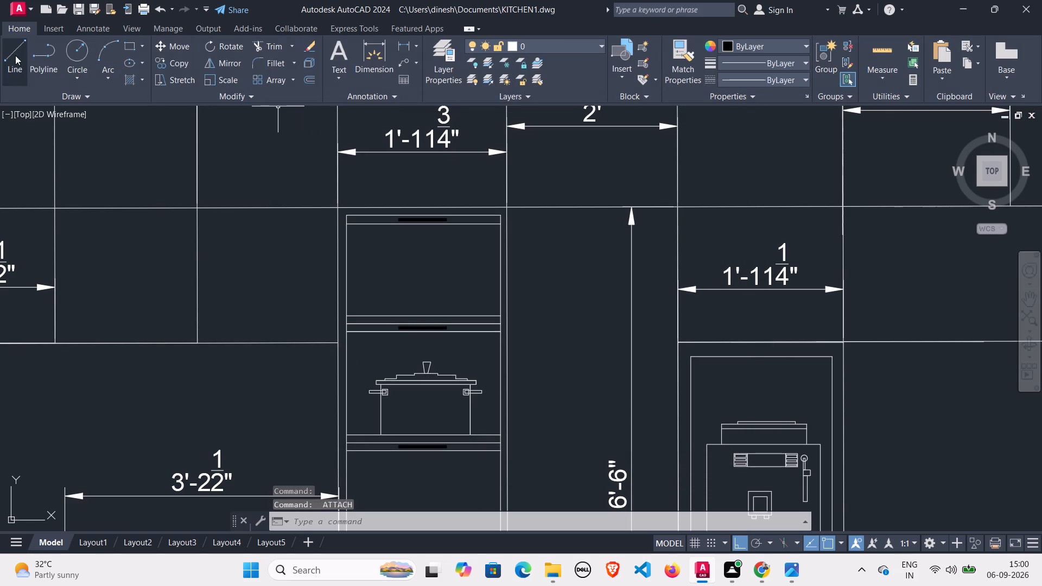
left_click(12, 55)
left_click(371, 315)
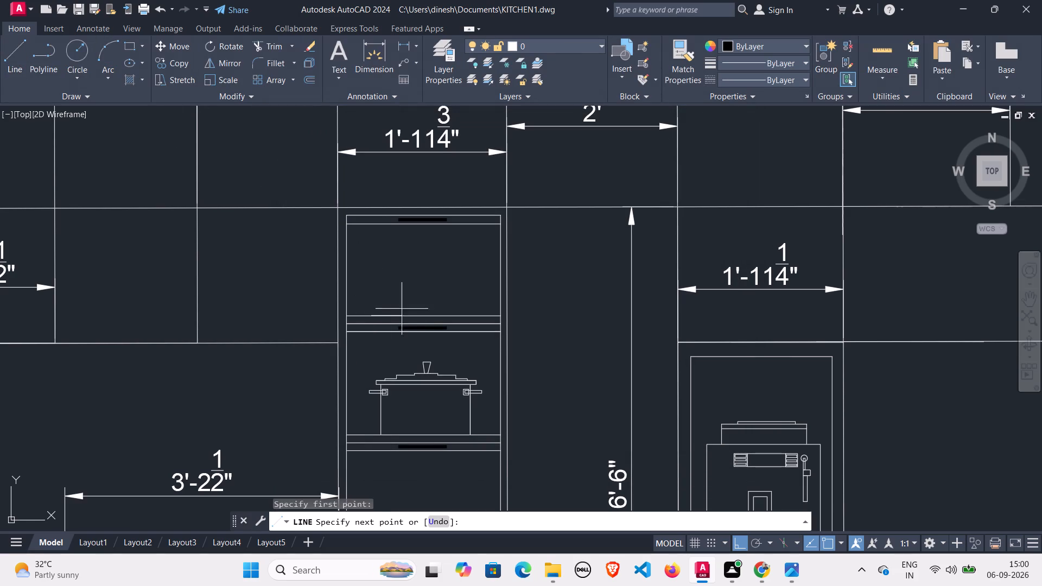
left_click(463, 317)
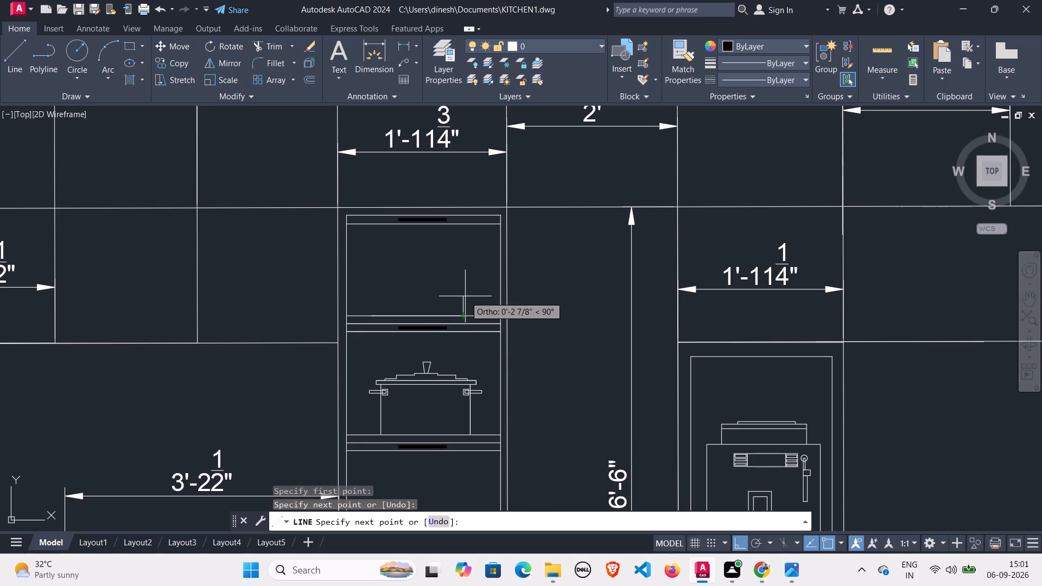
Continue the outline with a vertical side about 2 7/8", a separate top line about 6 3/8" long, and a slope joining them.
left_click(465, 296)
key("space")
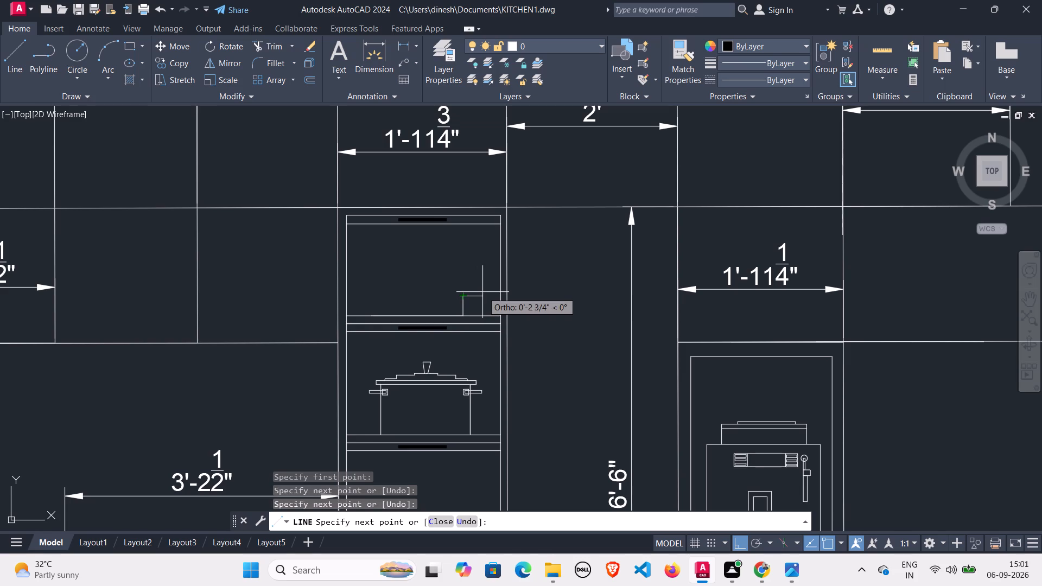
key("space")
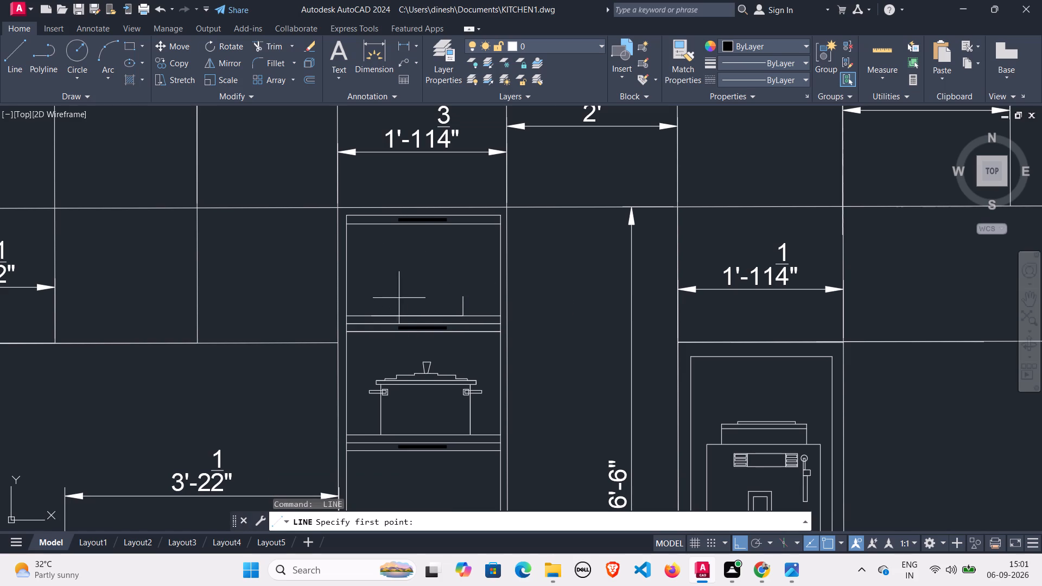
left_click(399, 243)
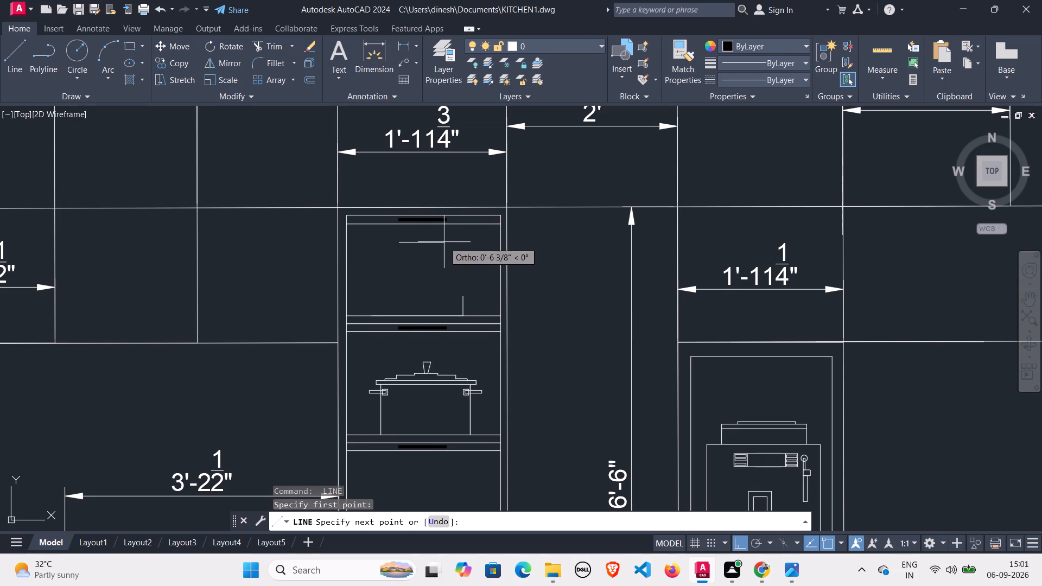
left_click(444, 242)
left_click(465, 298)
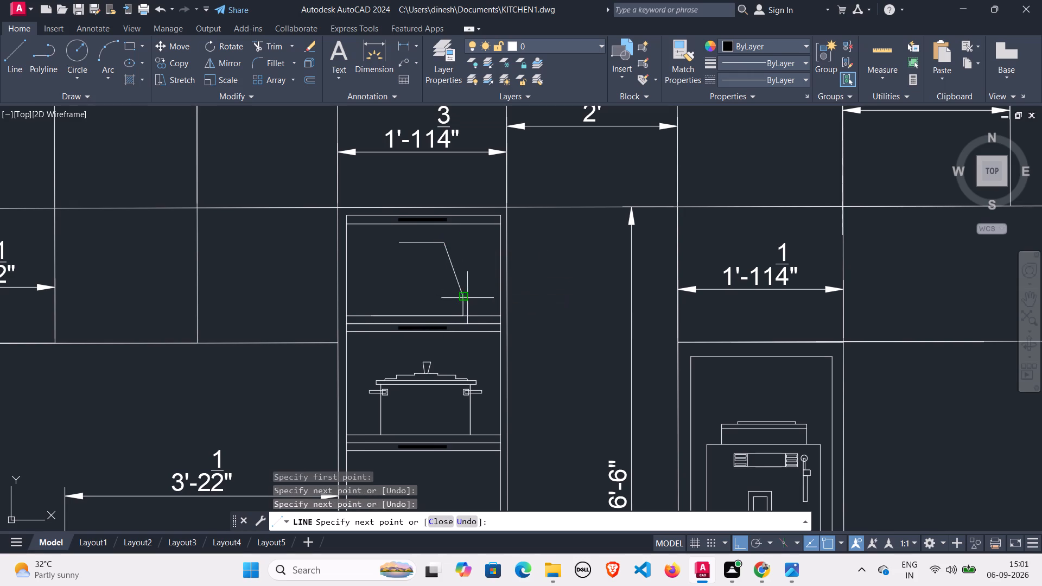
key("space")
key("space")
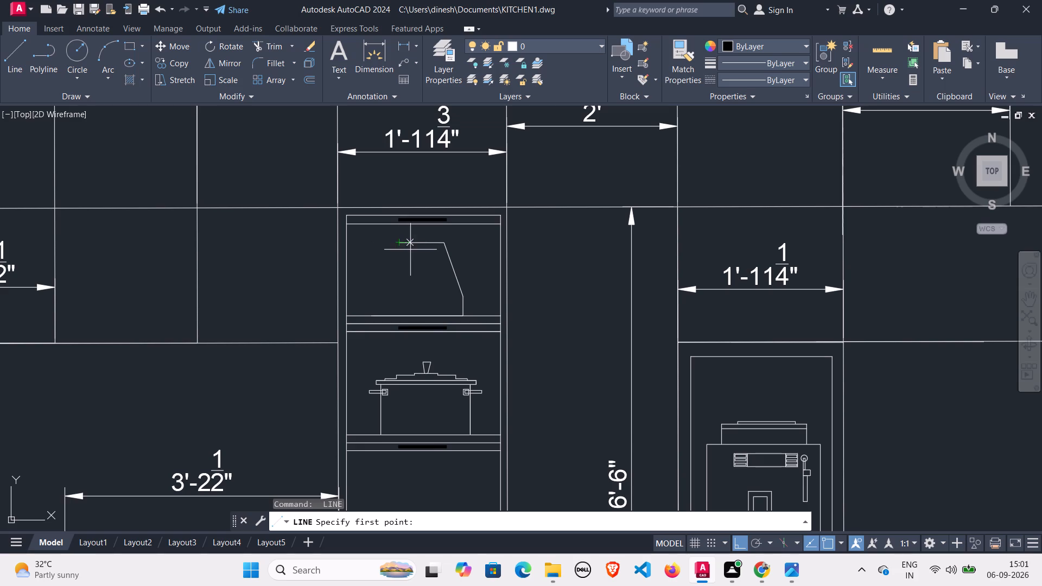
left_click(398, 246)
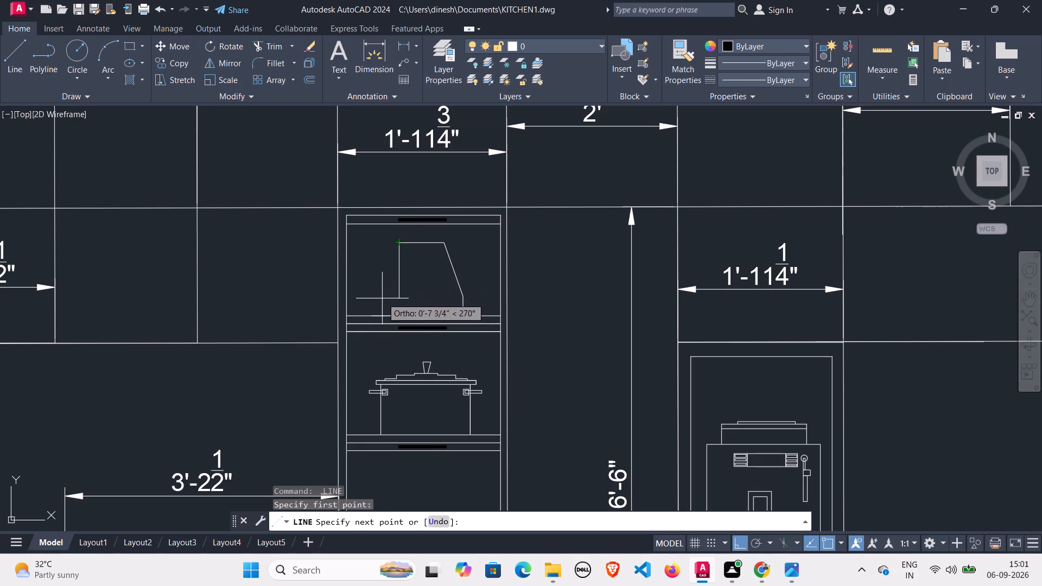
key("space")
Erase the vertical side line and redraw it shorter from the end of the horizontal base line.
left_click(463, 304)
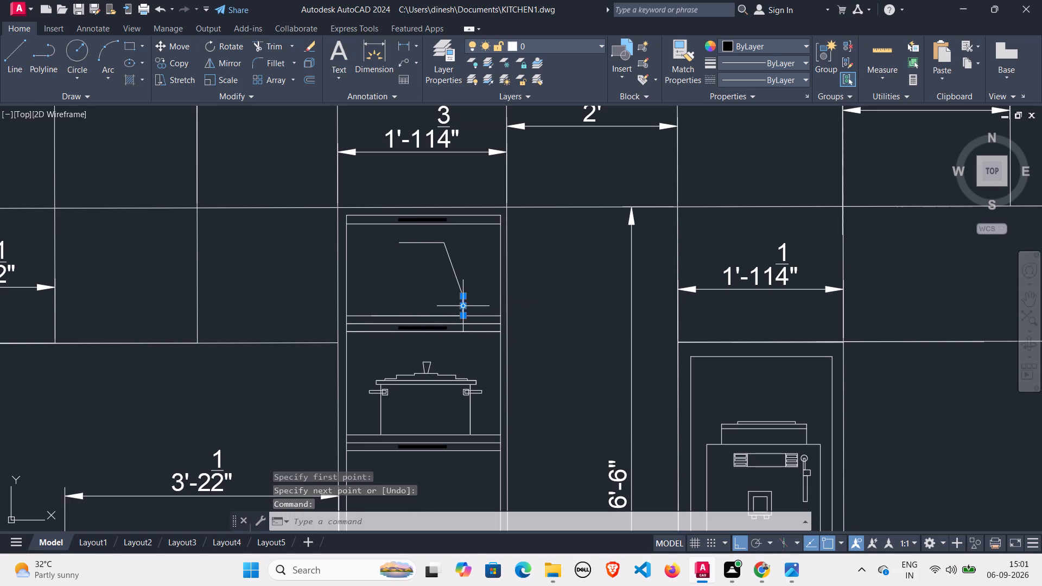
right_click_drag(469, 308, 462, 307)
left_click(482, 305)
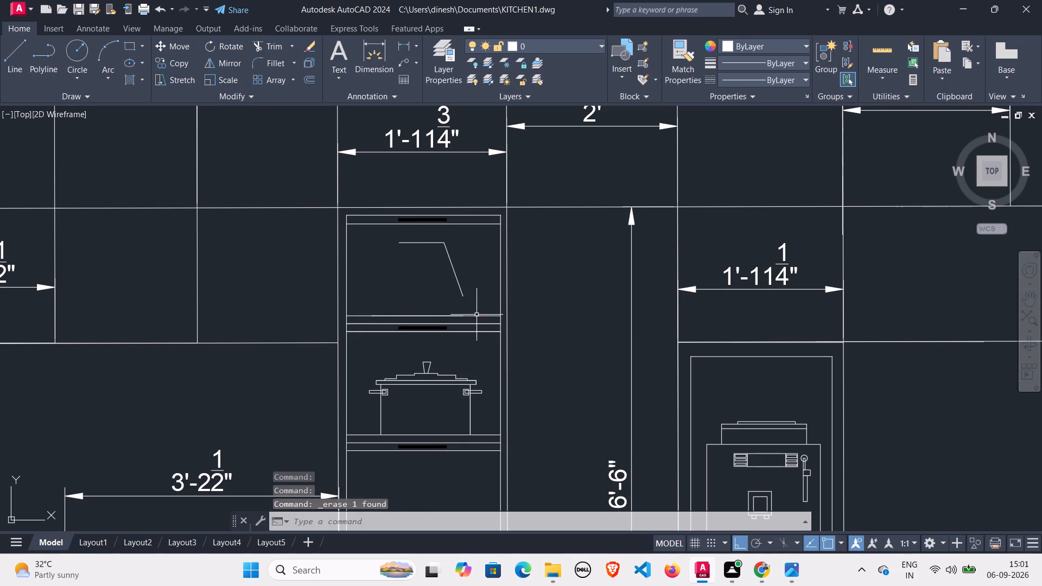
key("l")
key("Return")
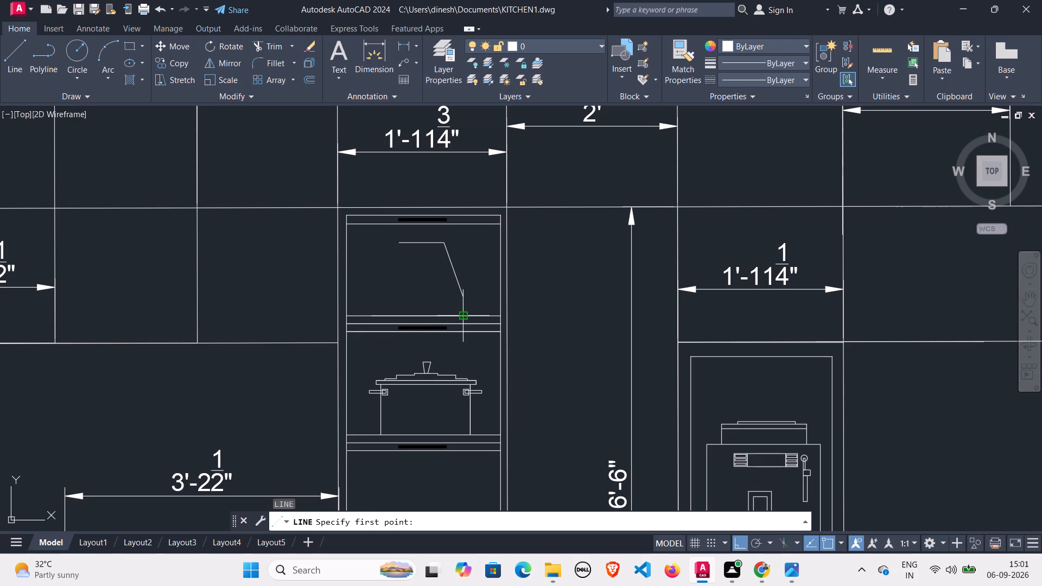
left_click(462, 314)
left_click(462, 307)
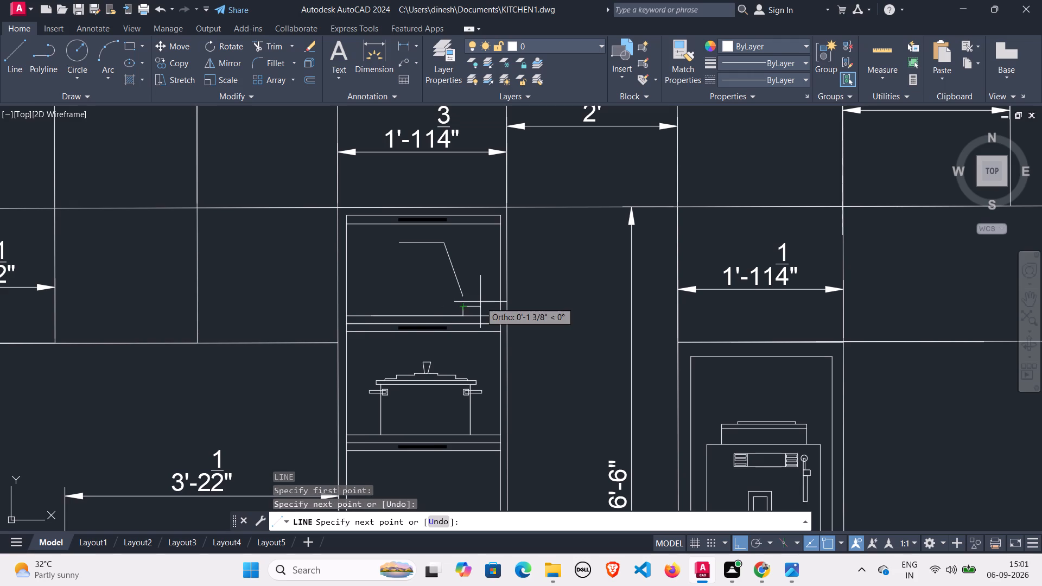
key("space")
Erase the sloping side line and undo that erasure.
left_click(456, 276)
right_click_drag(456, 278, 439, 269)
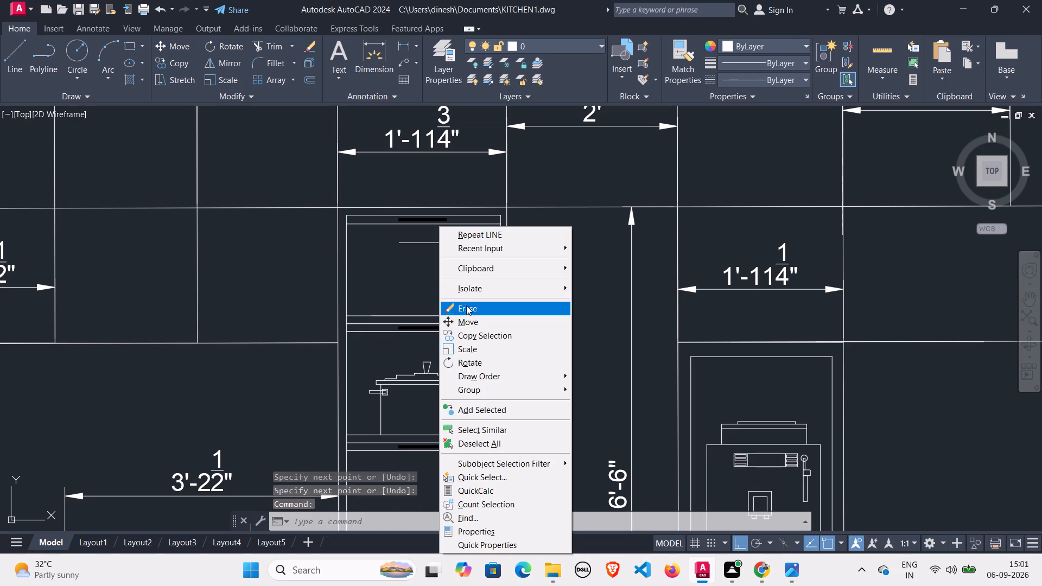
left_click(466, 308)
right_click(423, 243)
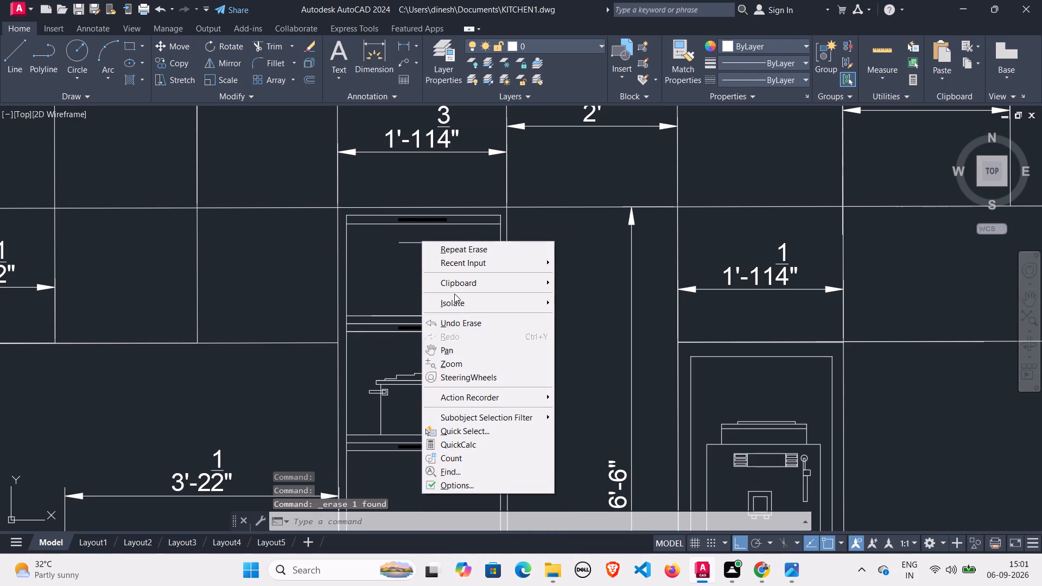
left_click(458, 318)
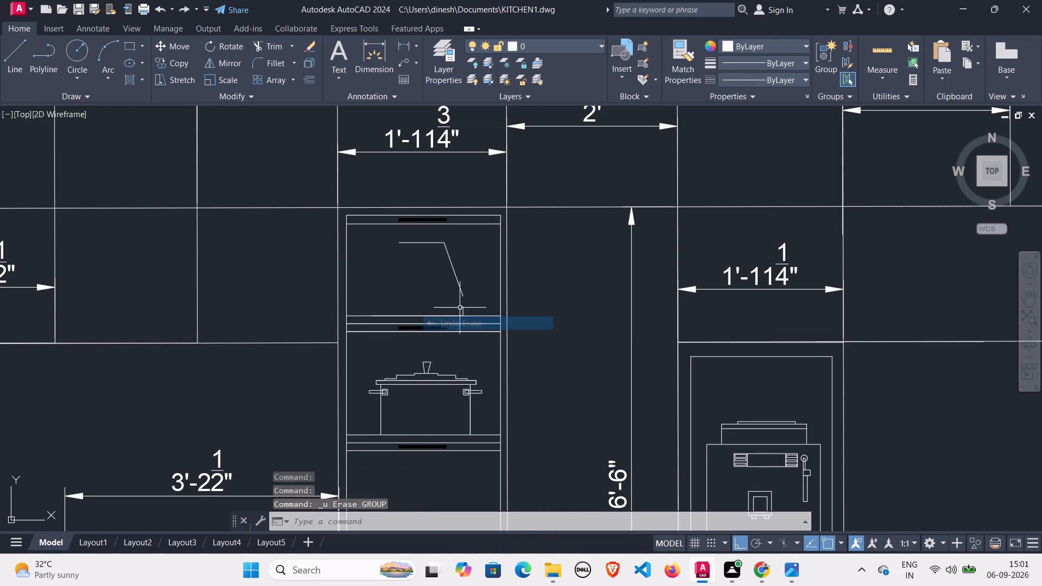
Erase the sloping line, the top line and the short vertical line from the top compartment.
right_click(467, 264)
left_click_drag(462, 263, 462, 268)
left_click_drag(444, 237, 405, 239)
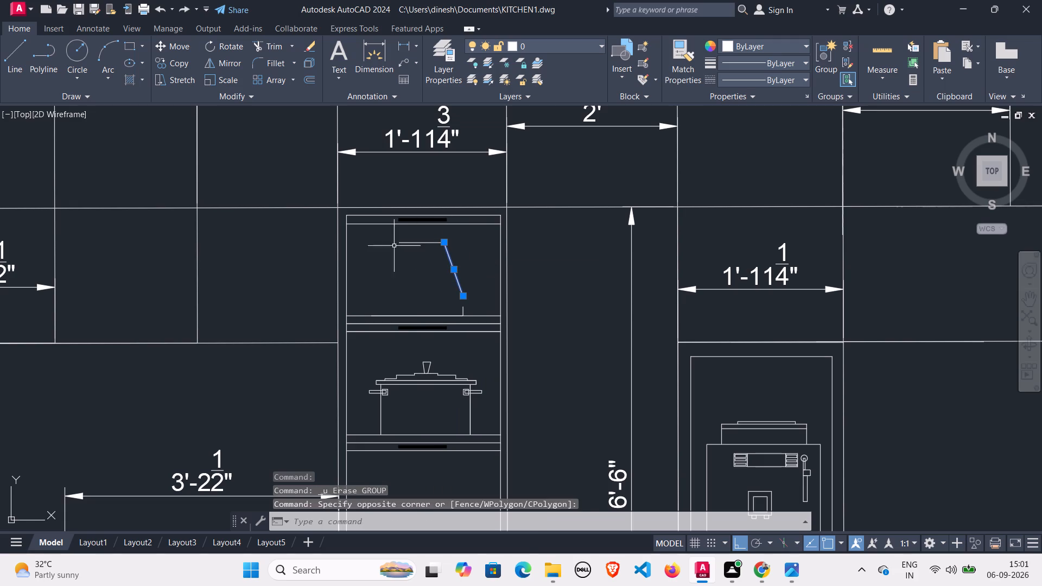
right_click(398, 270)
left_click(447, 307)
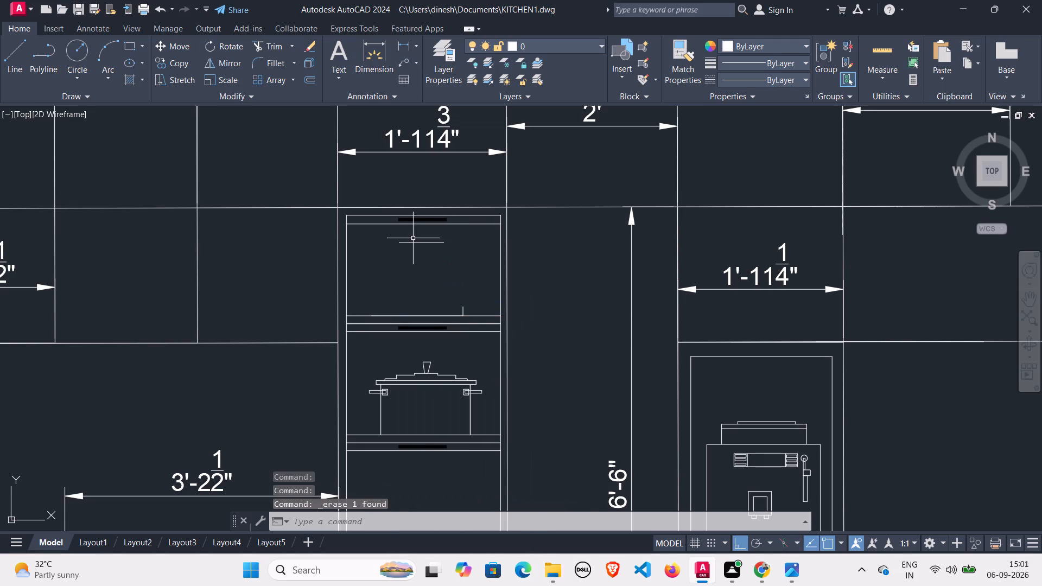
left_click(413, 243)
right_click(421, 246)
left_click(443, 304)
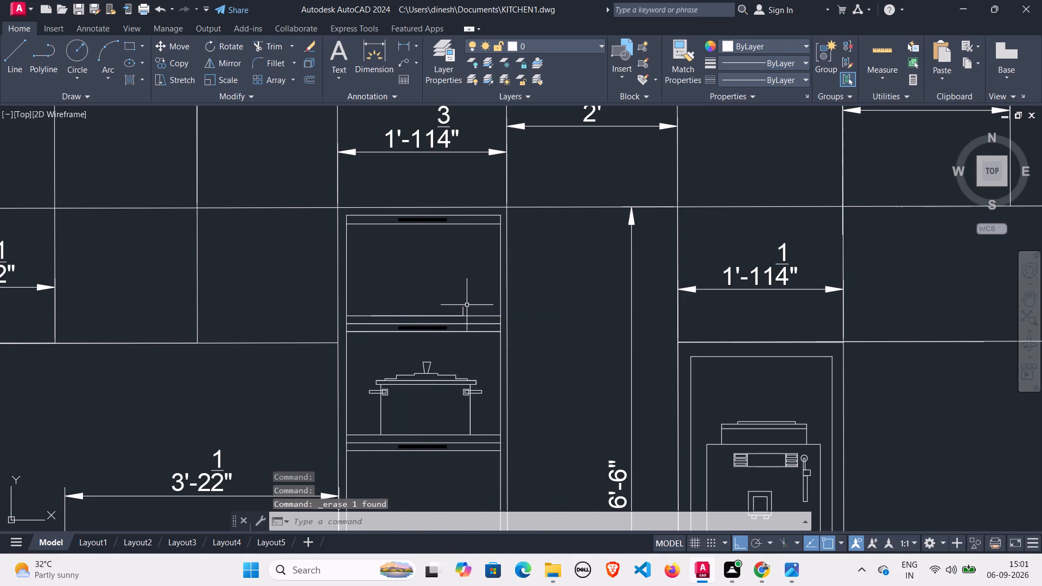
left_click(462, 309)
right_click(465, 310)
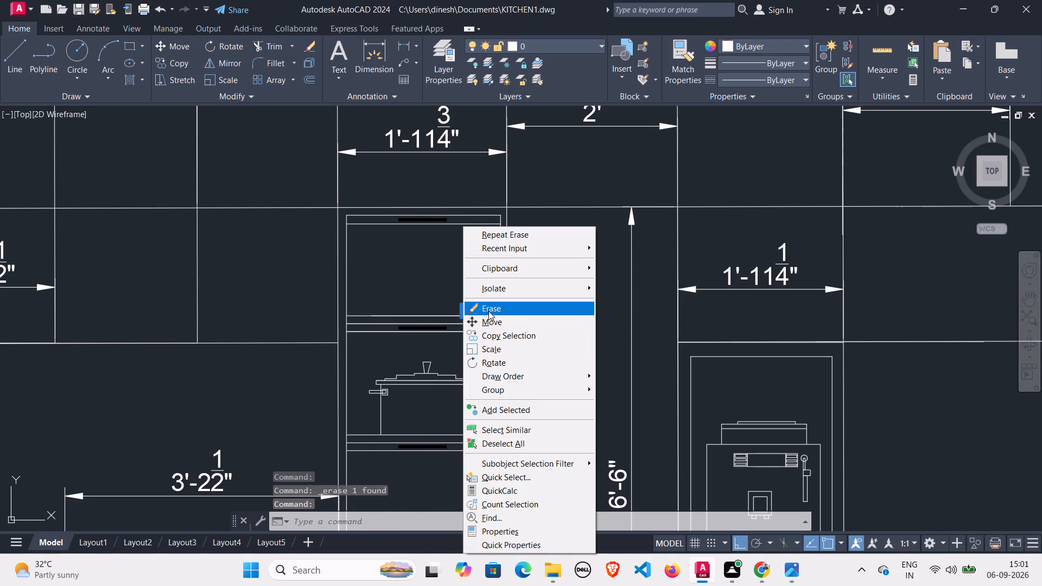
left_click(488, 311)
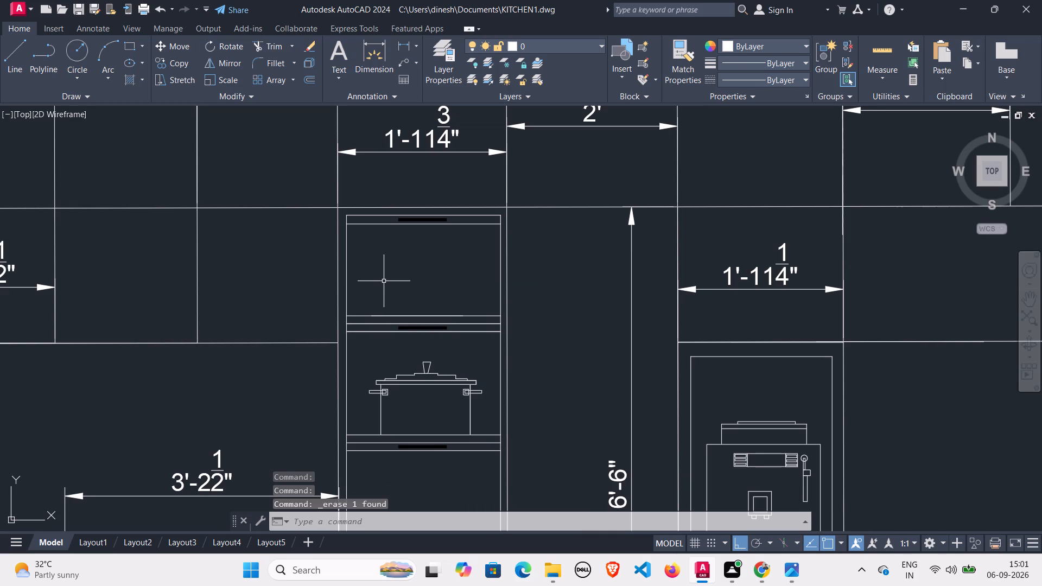
Draw a horizontal line about 9 3/4" long in the empty area beside the kitchen elevation.
middle_click_drag(539, 308, 406, 301)
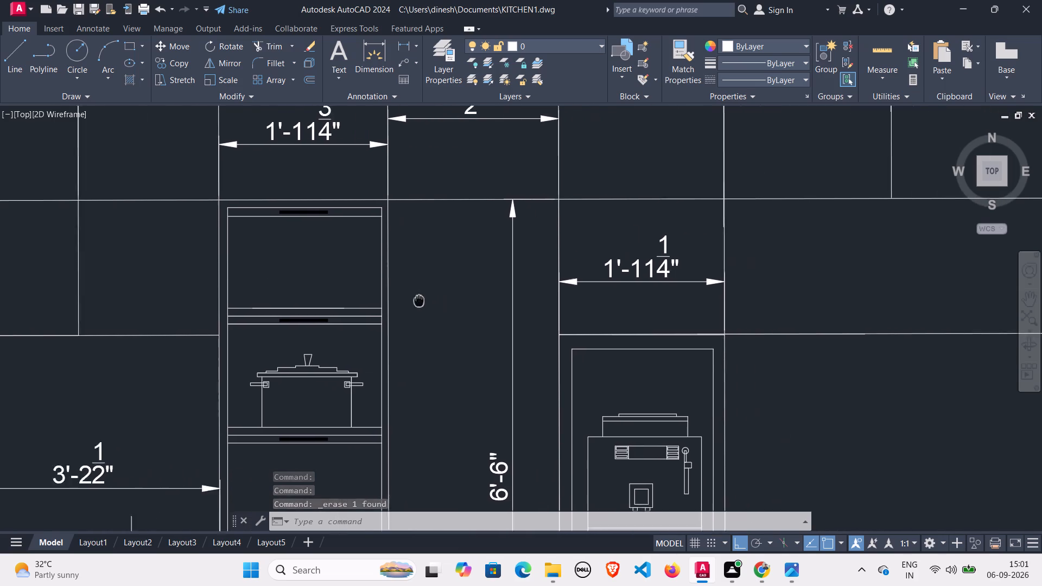
middle_click_drag(406, 301, 111, 257)
middle_click_drag(563, 250, 153, 257)
scroll(504, 243, "down", 1)
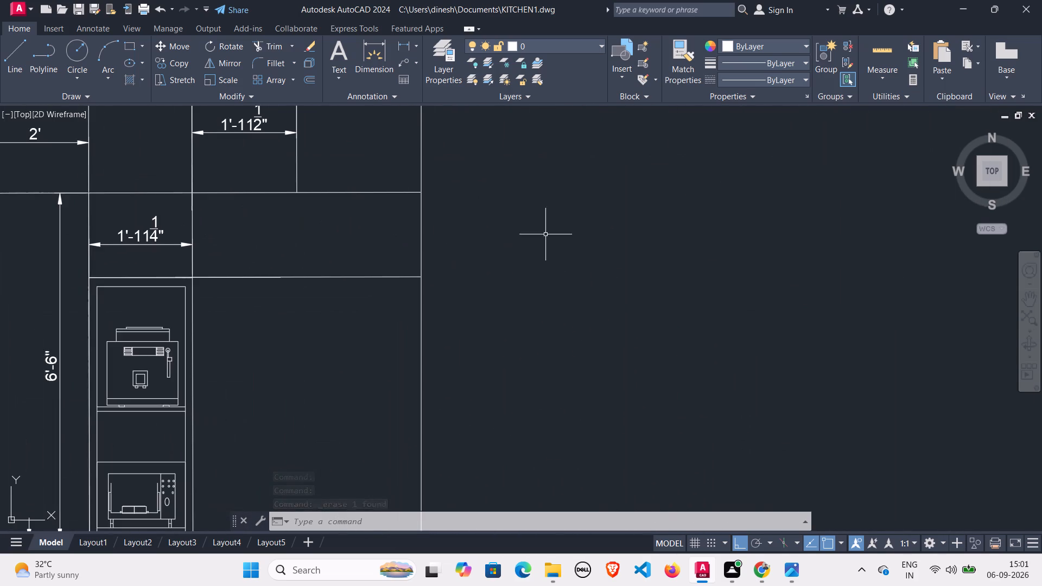
middle_click_drag(562, 230, 336, 256)
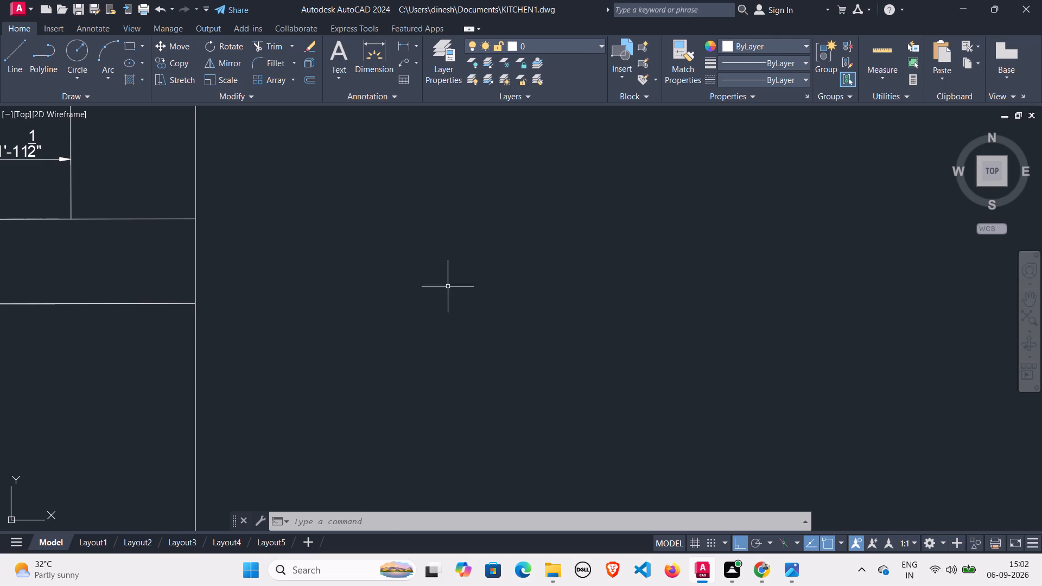
key("l")
key("Return")
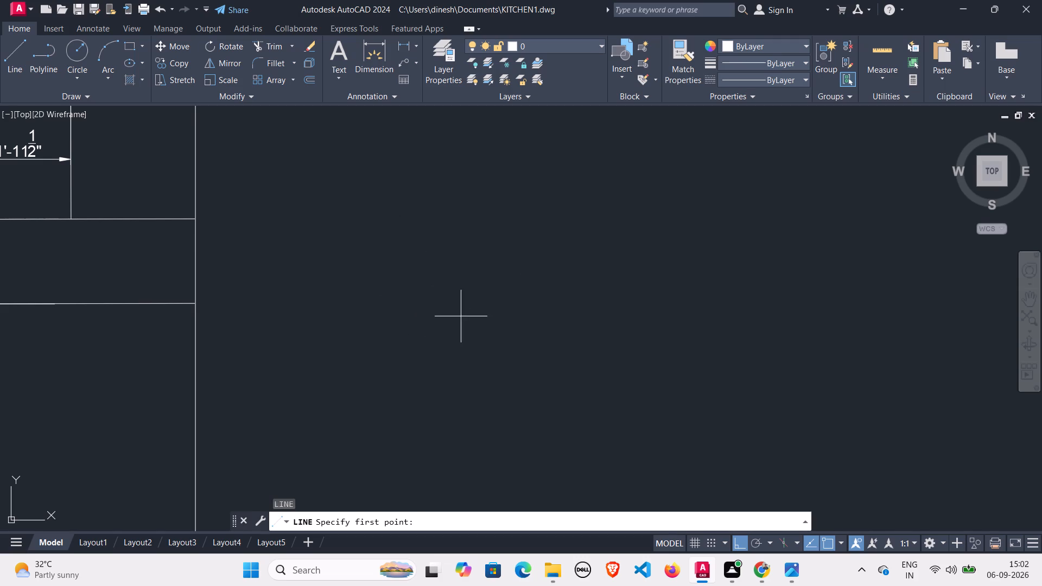
left_click(460, 316)
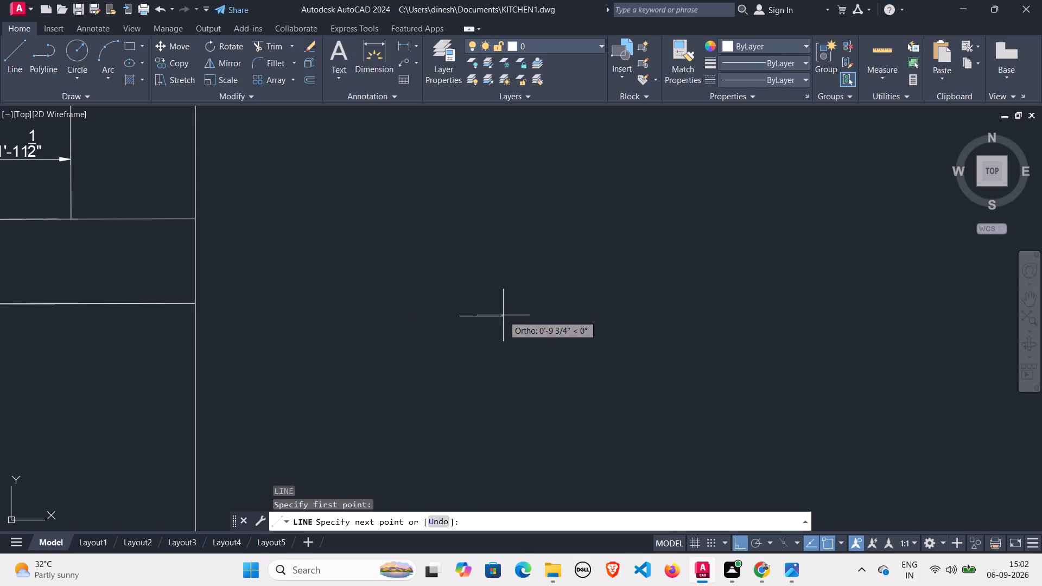
left_click(503, 315)
key("space")
Draw a circle centred on the new line's midpoint and reaching its ends, and trim away the lower half.
key("c")
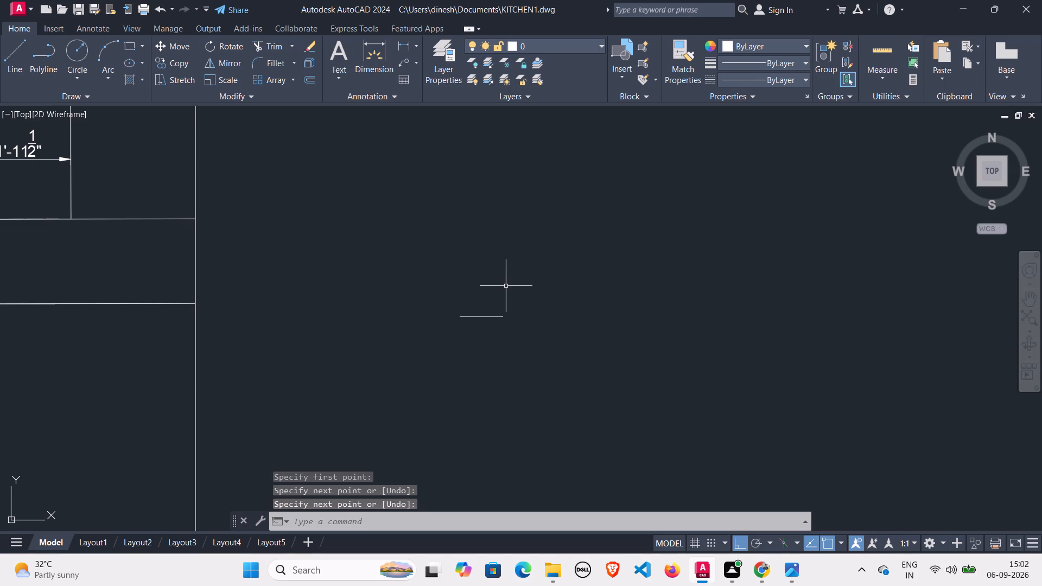
key("Return")
left_click(481, 314)
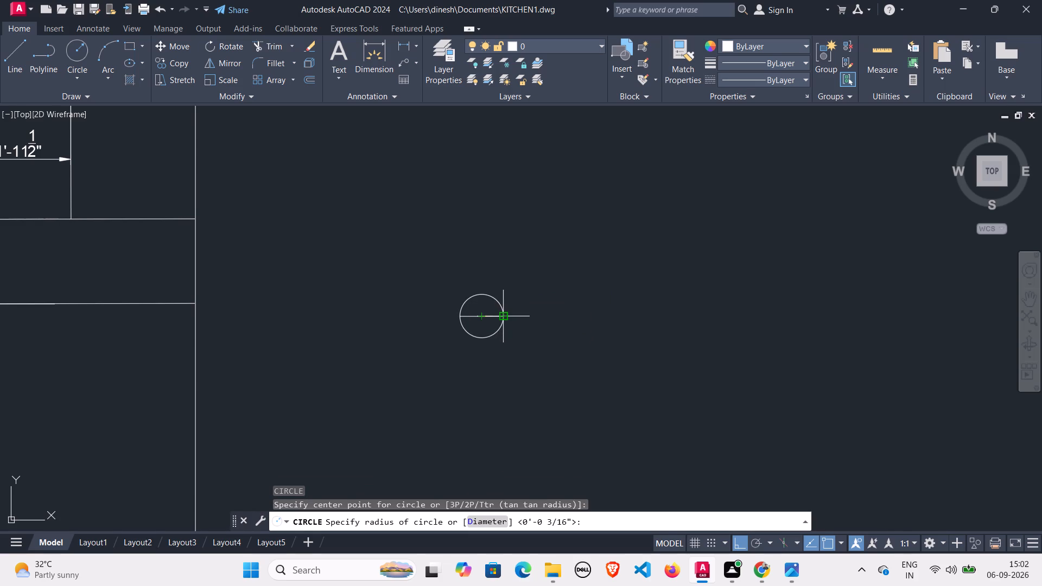
left_click(505, 316)
key("space")
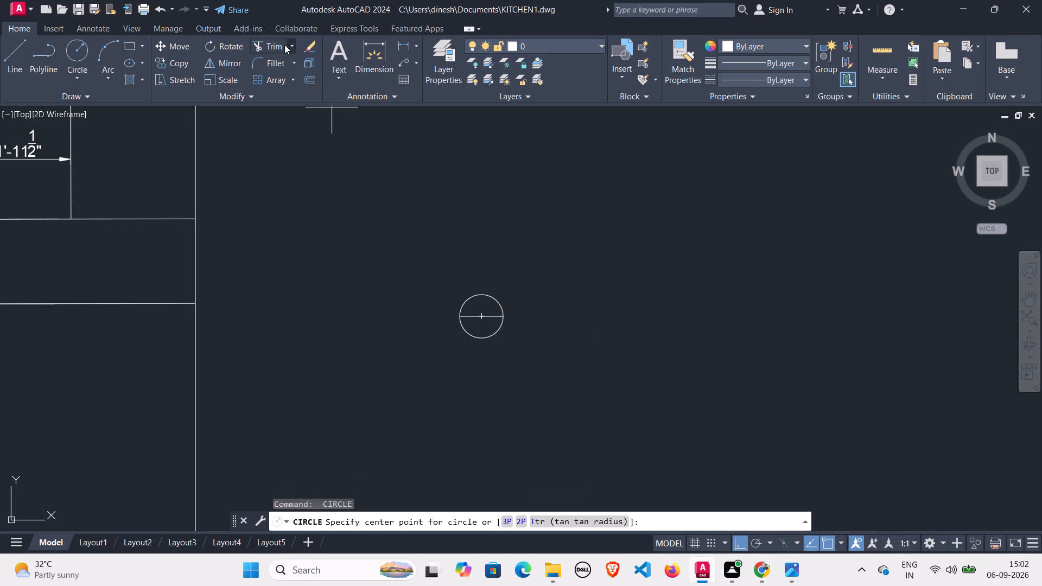
left_click(277, 46)
left_click(485, 338)
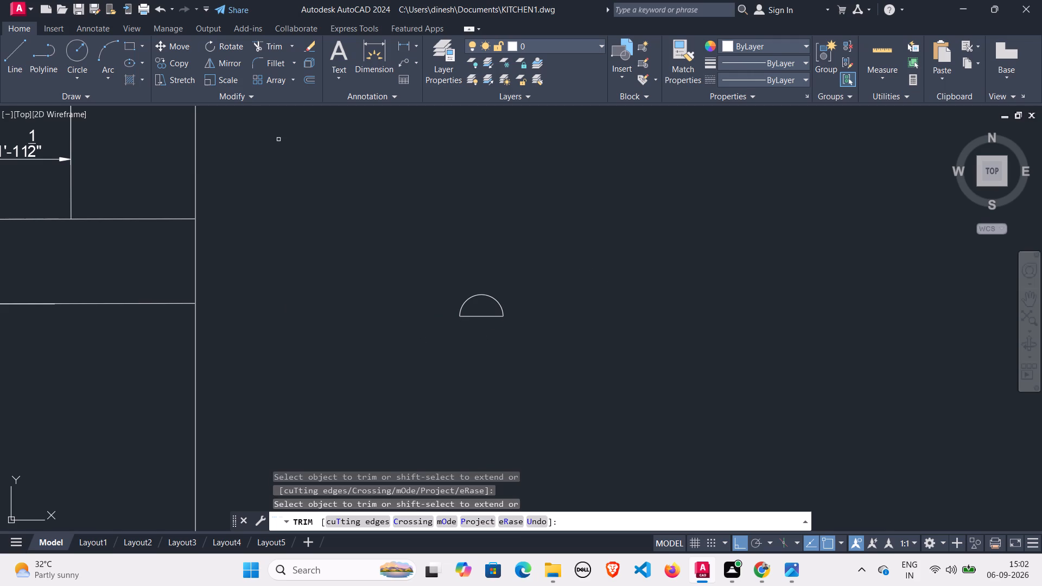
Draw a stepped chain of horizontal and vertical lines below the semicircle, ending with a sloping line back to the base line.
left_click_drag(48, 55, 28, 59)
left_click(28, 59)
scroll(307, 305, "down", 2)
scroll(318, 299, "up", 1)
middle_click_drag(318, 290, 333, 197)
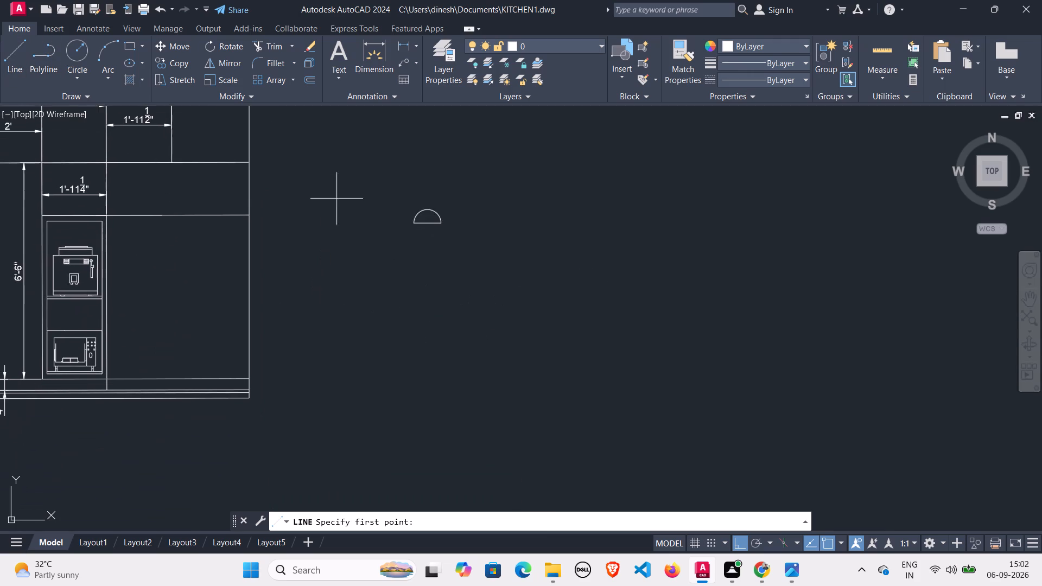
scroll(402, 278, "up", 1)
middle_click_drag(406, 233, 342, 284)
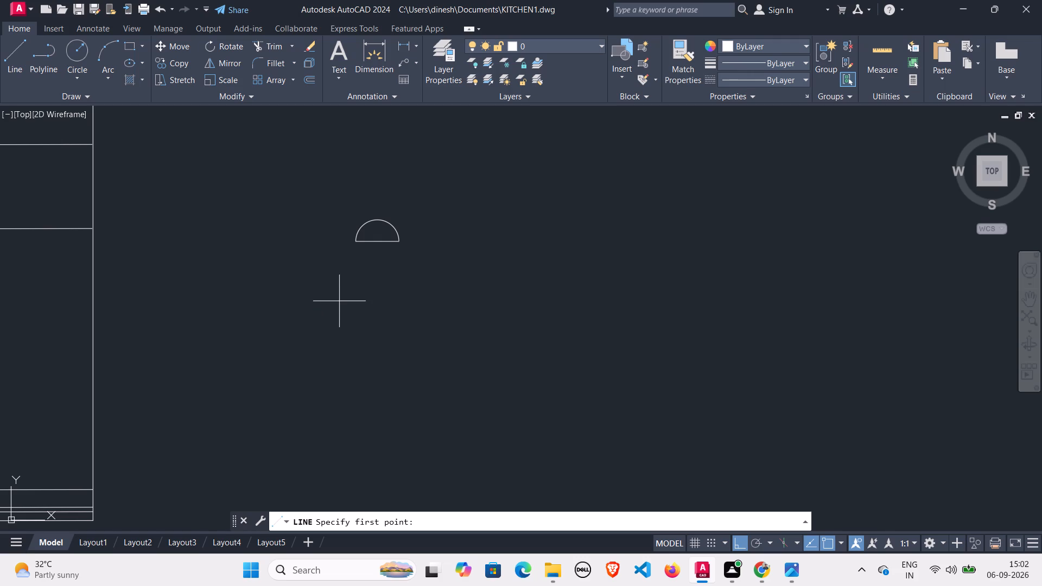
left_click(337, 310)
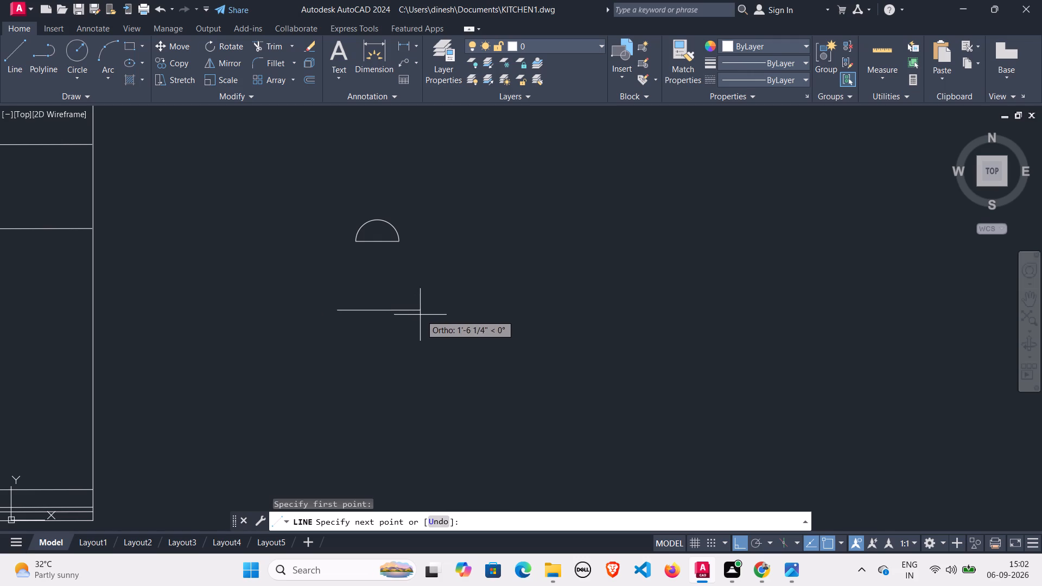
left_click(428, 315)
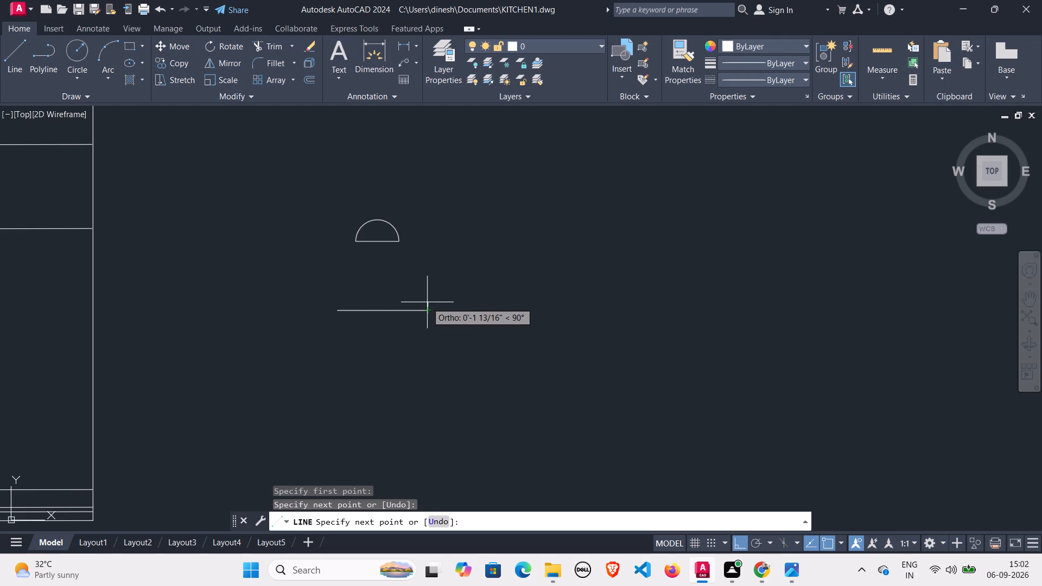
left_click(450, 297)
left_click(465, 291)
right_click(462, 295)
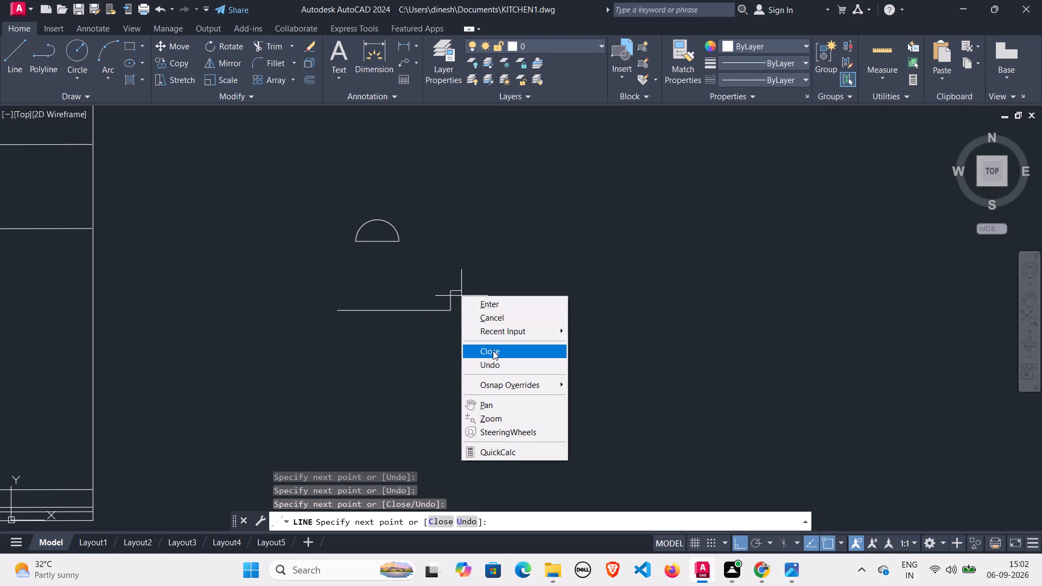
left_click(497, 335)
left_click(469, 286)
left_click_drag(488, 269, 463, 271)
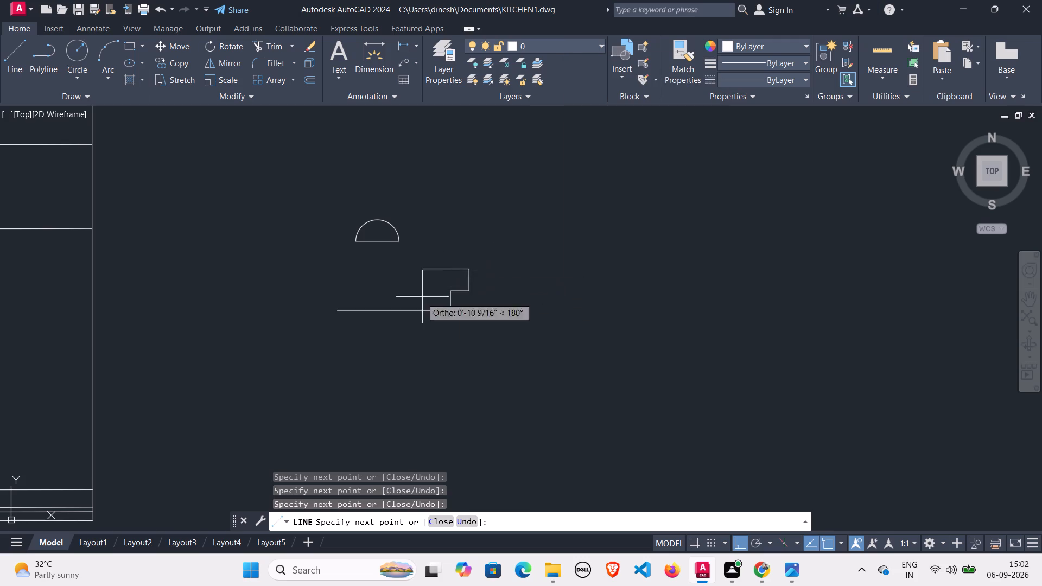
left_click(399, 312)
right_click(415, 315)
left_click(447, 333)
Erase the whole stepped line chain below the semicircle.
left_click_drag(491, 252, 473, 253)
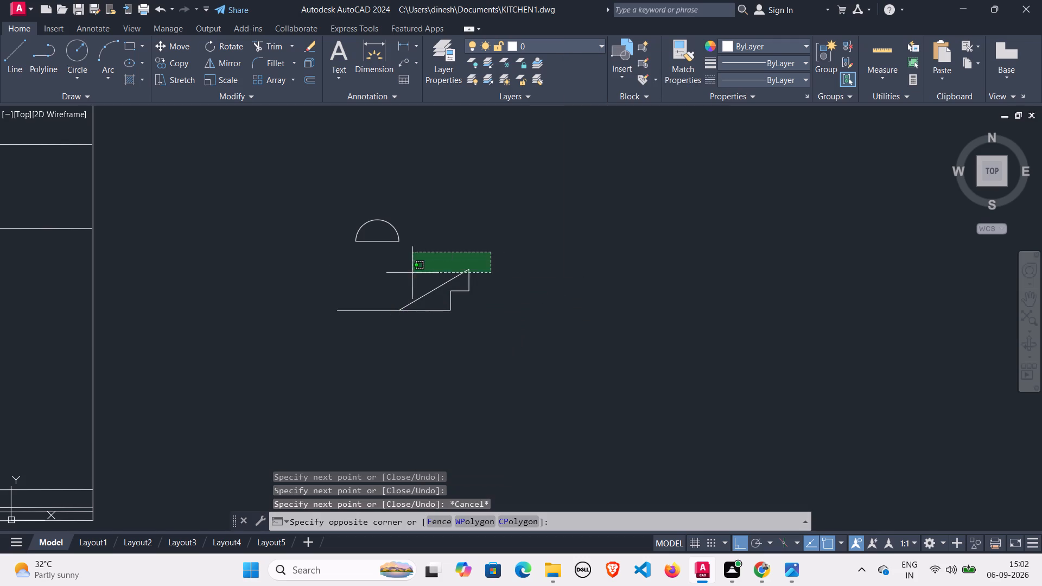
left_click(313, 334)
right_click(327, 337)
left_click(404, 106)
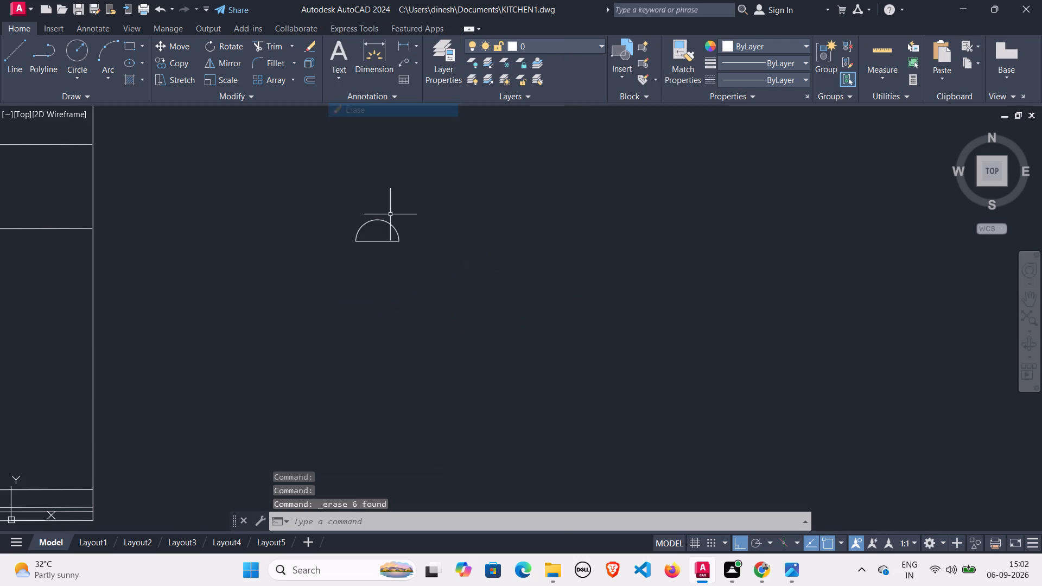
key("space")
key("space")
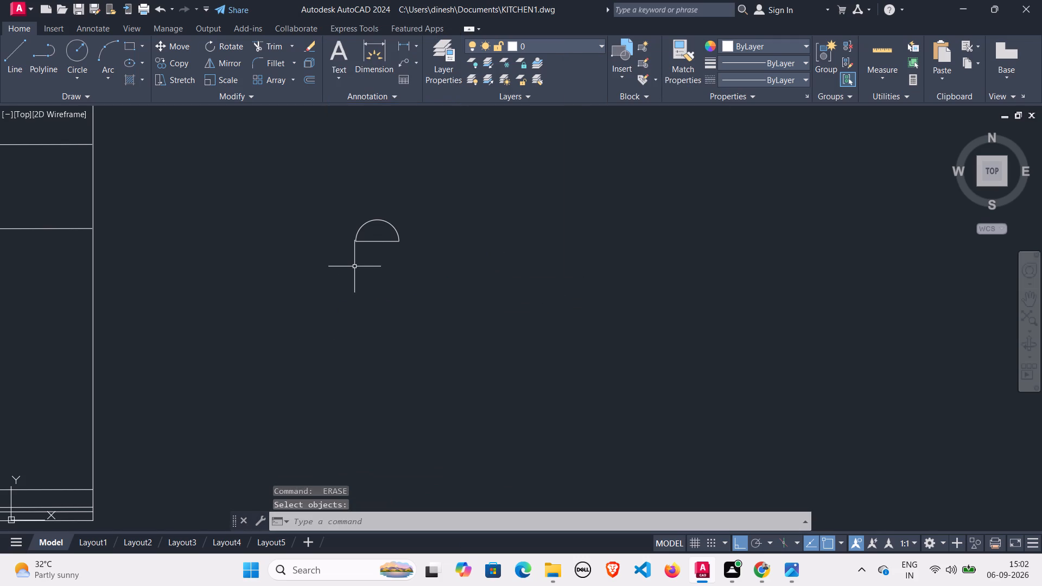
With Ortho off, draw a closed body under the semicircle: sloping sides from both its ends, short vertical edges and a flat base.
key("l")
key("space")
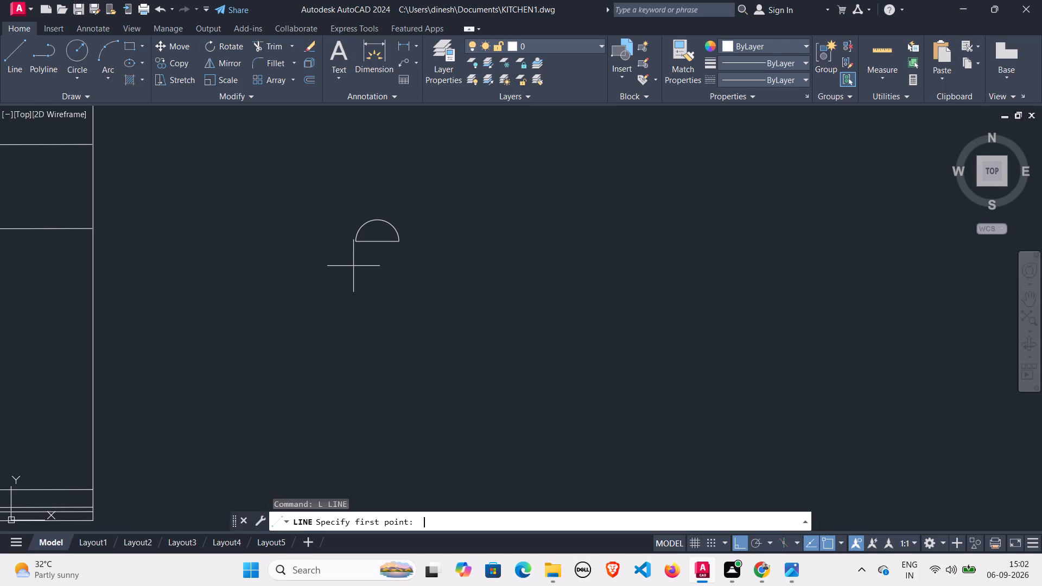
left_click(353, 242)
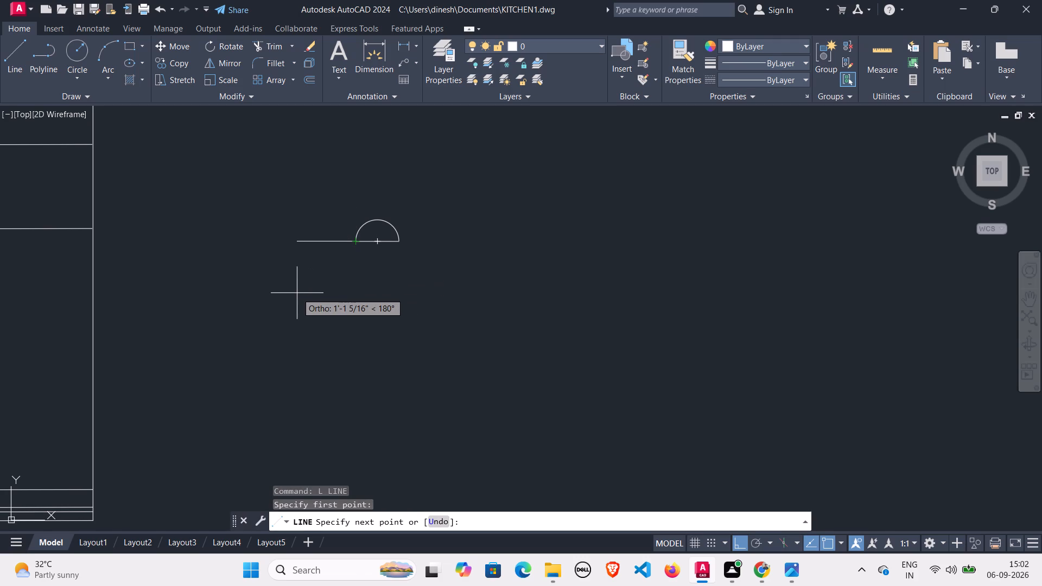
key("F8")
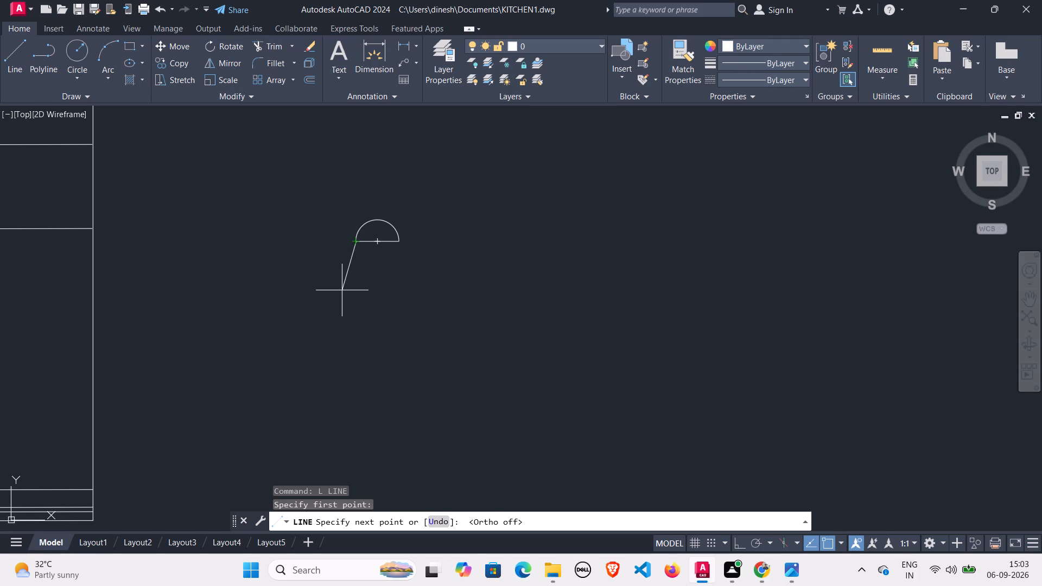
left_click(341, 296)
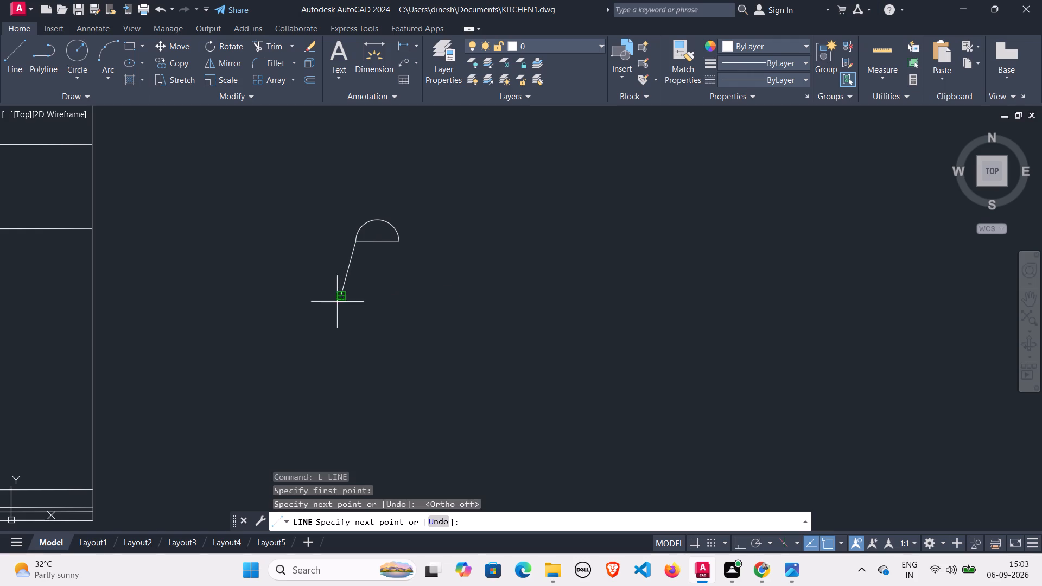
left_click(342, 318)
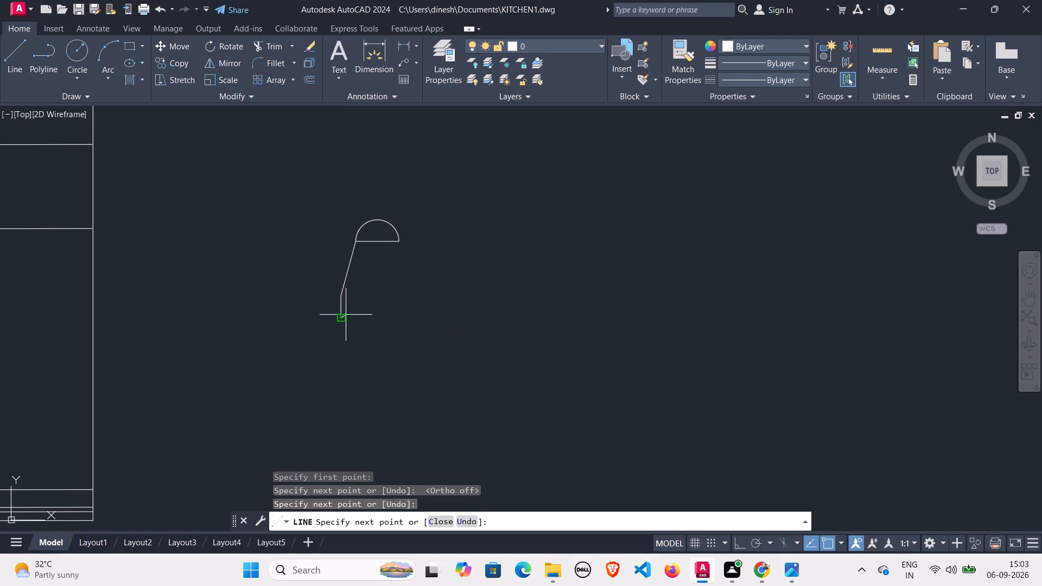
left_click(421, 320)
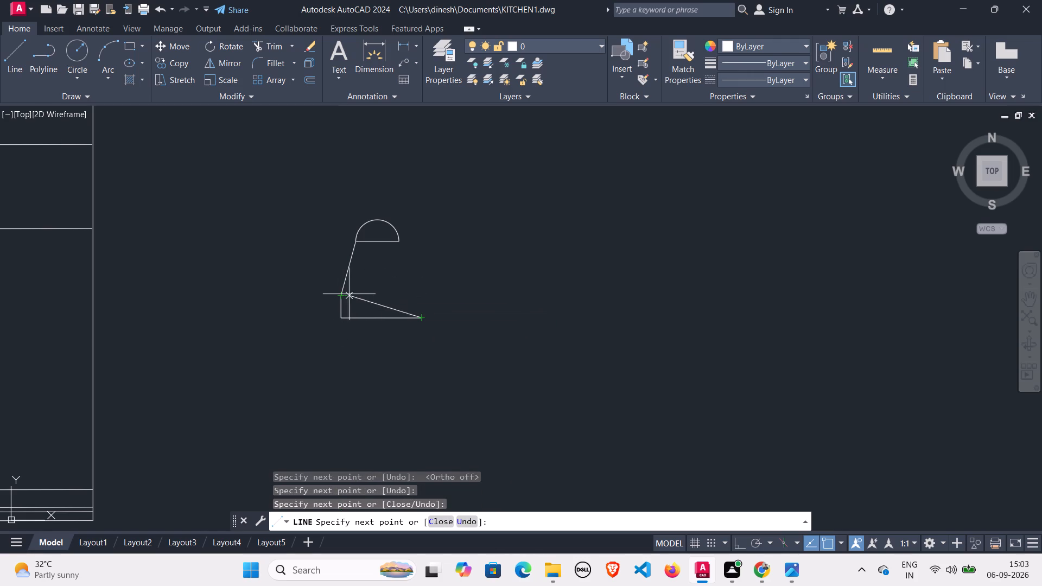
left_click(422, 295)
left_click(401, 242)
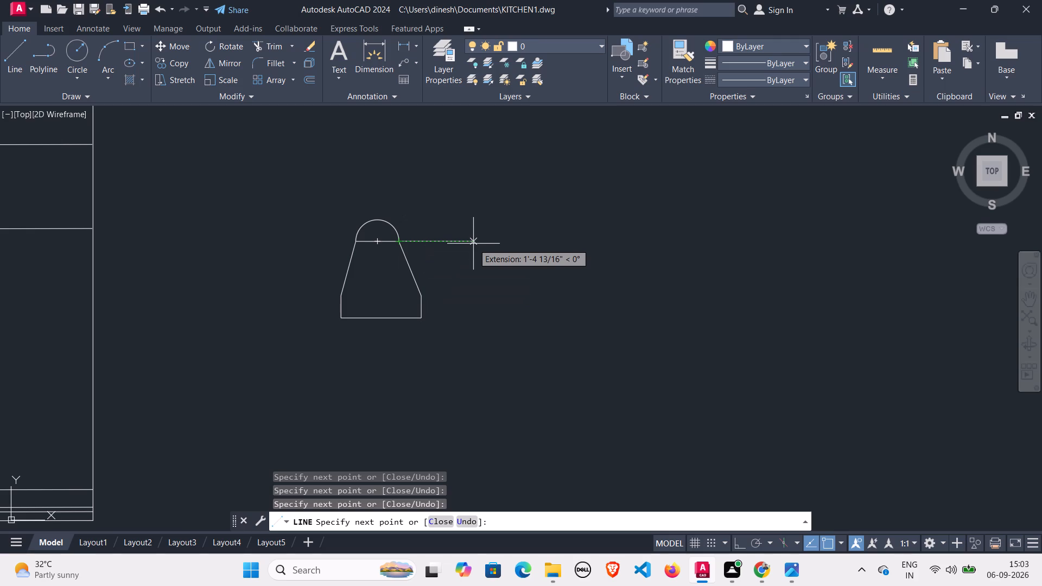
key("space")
Erase the complete figure beside the elevation, including the semicircle, its base line and the body lines.
left_click_drag(398, 196, 353, 194)
left_click(344, 339)
right_click(350, 337)
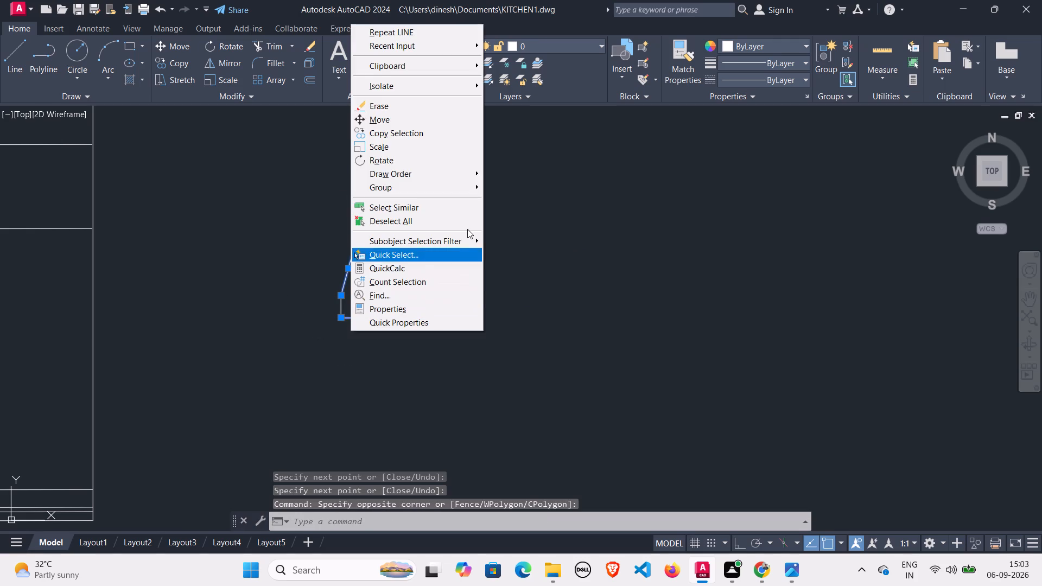
left_click(409, 111)
left_click_drag(441, 233, 406, 225)
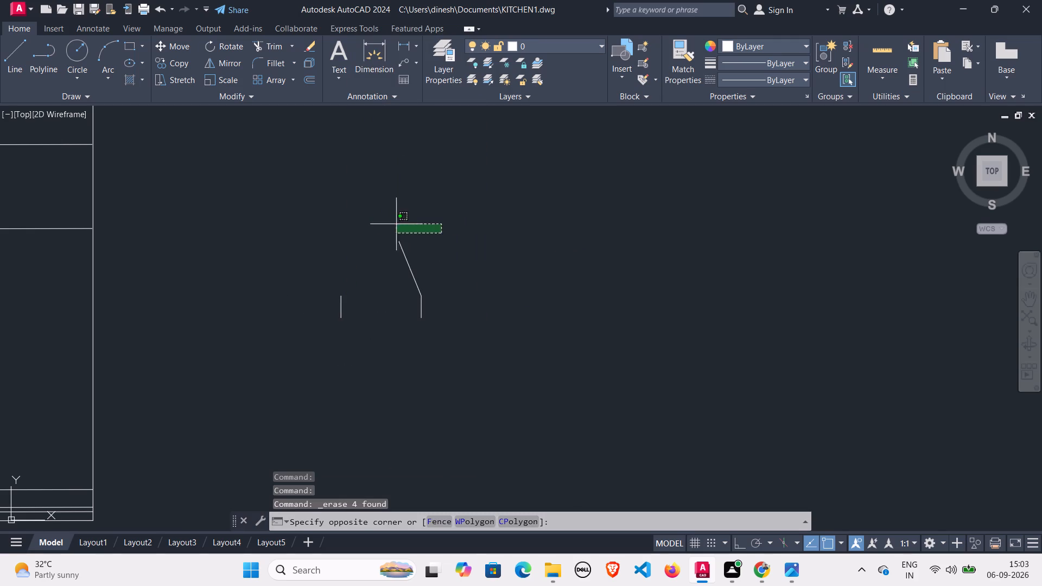
left_click(297, 367)
right_click_drag(314, 366, 320, 352)
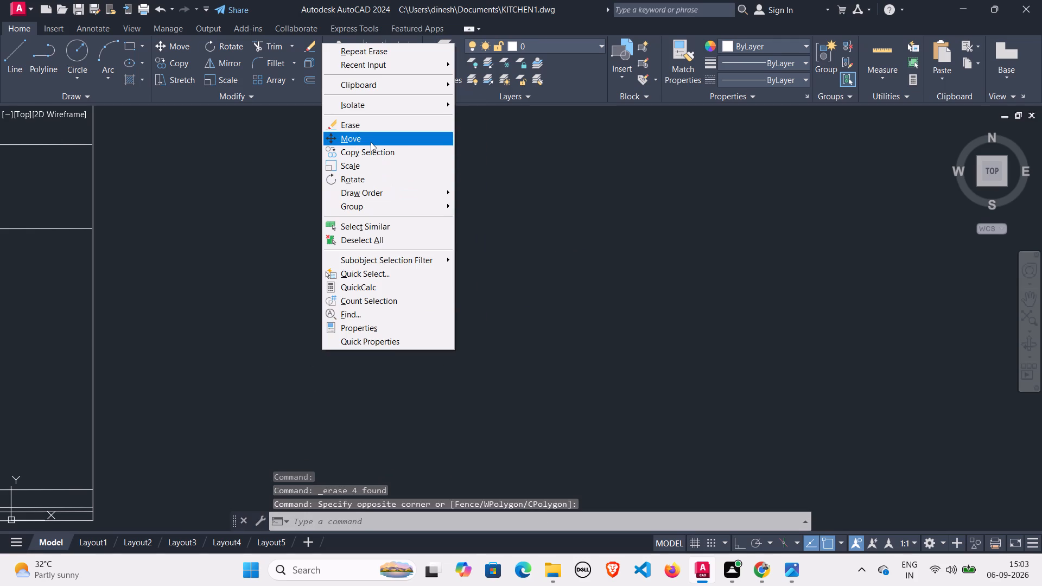
left_click(366, 130)
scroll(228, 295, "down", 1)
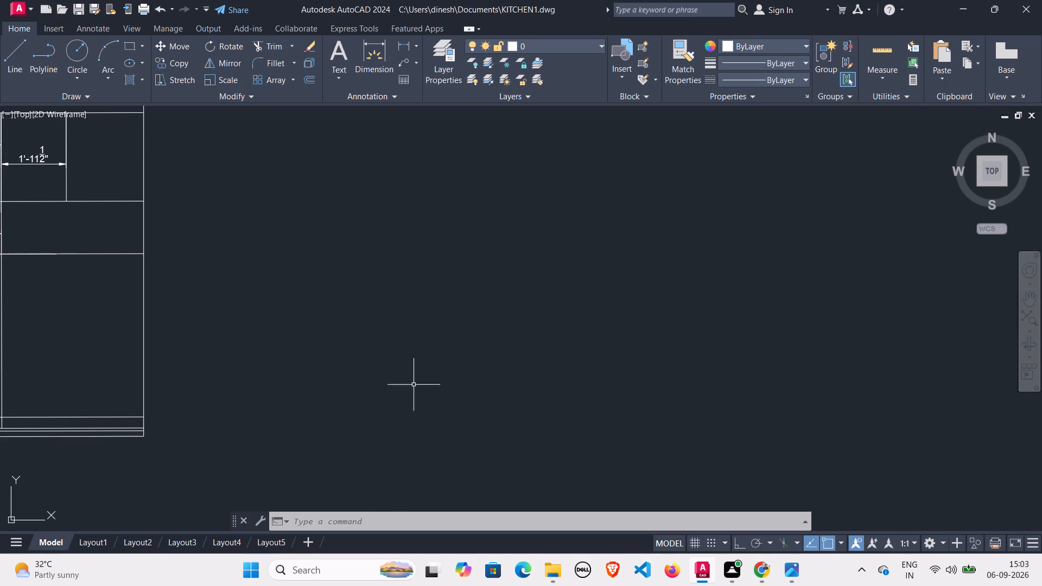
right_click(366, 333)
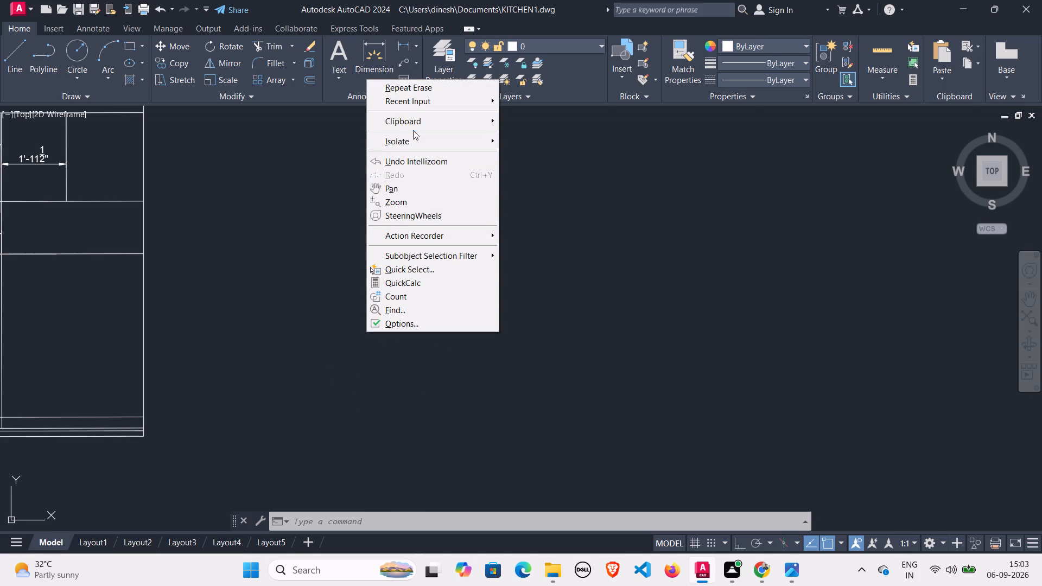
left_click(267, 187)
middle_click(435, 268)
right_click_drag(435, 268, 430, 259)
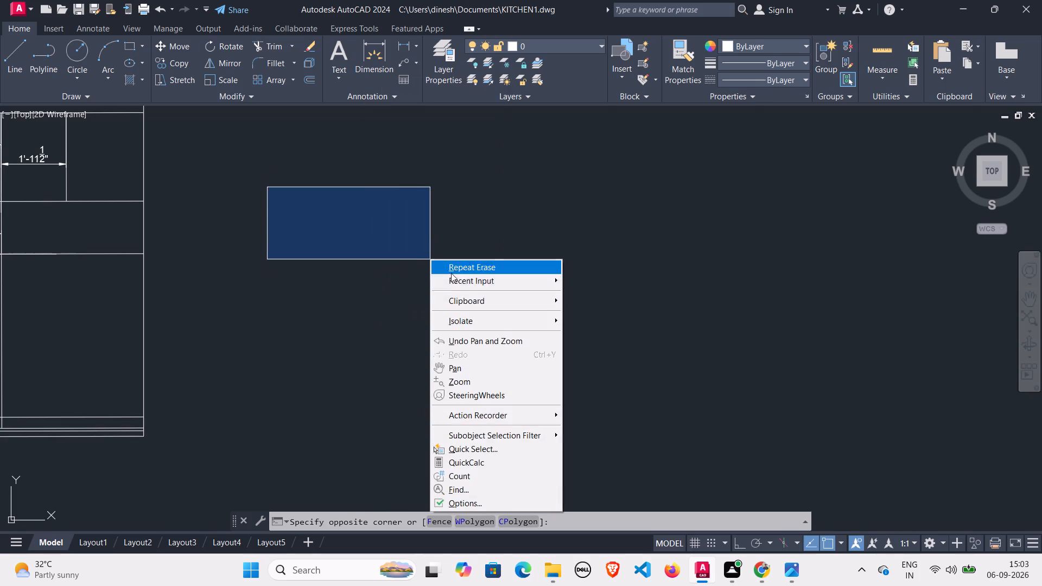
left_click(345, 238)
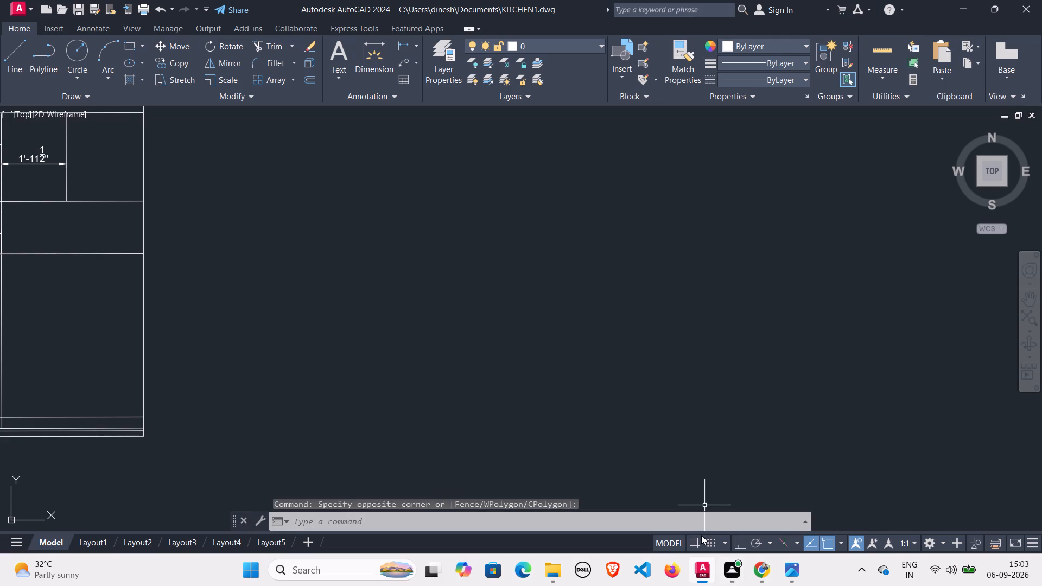
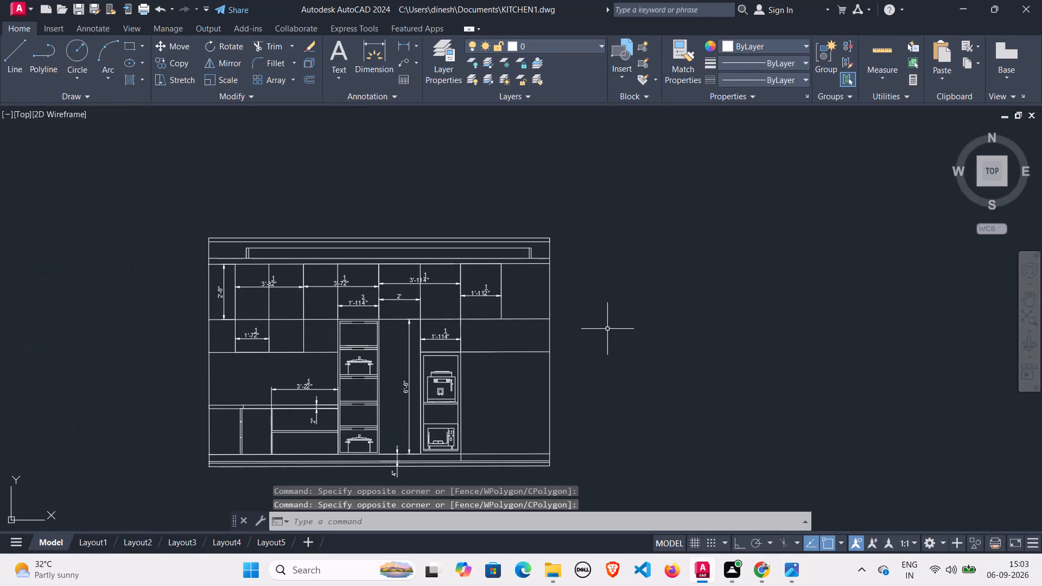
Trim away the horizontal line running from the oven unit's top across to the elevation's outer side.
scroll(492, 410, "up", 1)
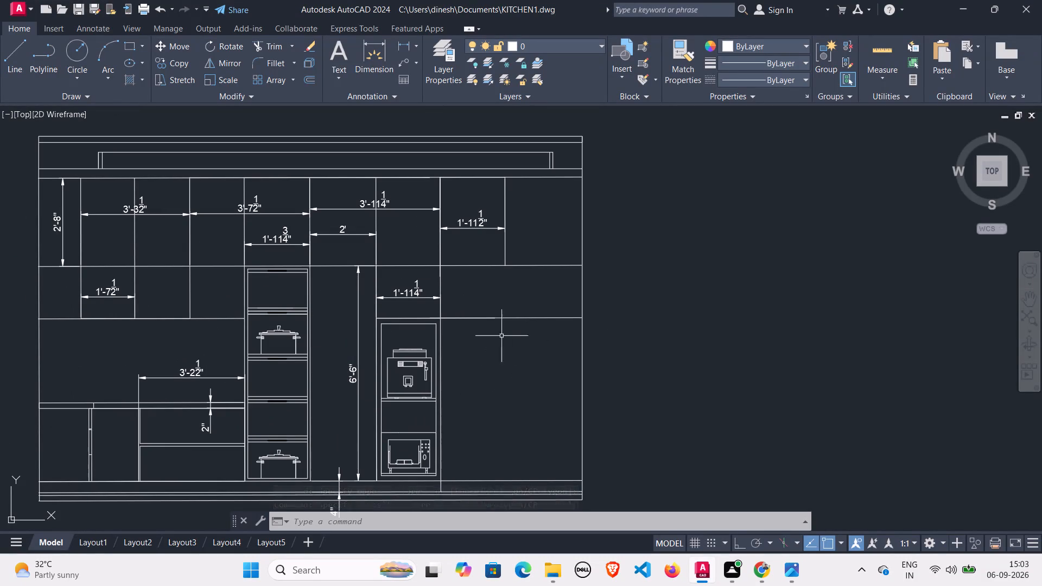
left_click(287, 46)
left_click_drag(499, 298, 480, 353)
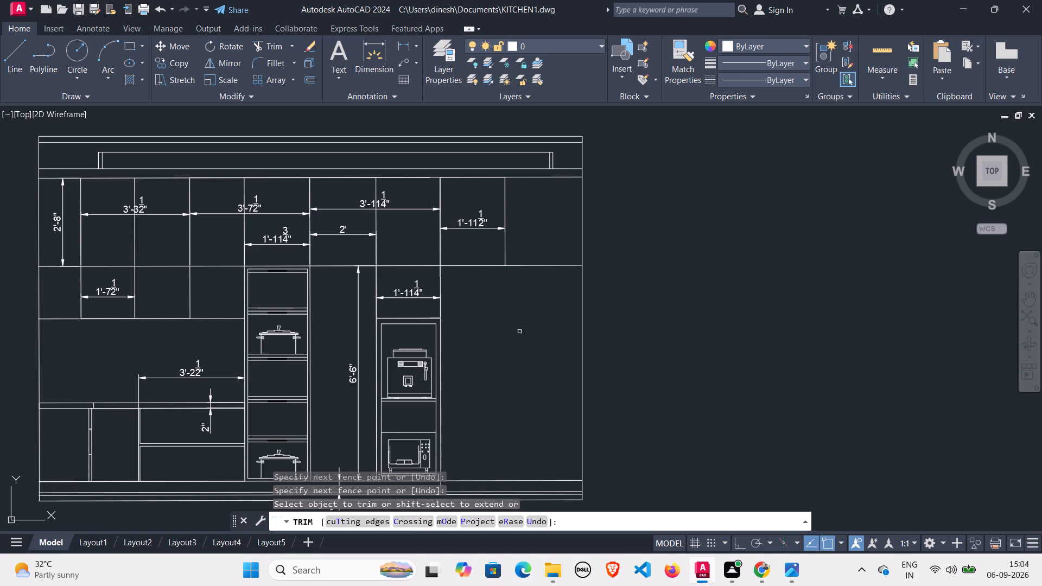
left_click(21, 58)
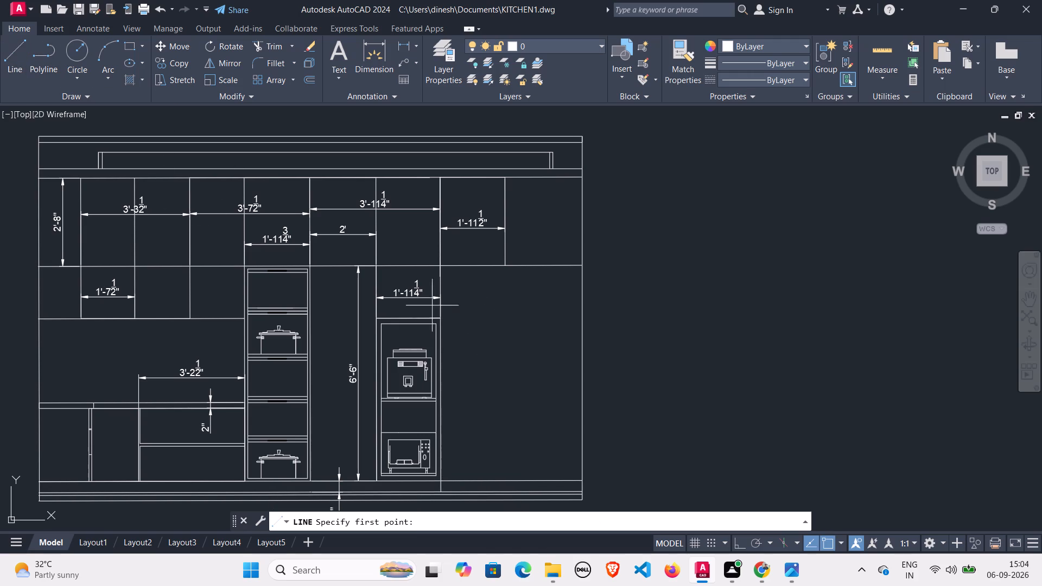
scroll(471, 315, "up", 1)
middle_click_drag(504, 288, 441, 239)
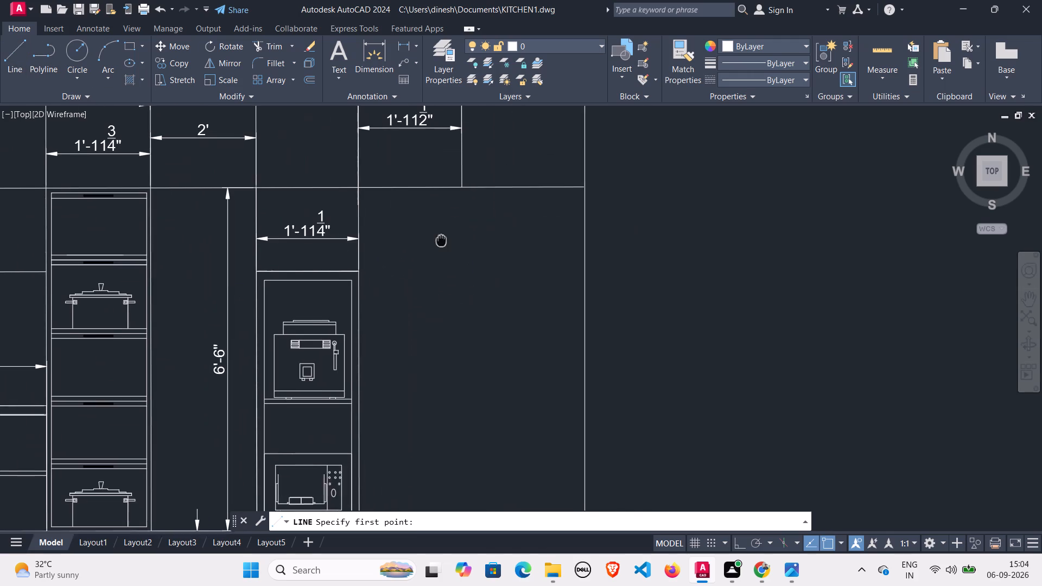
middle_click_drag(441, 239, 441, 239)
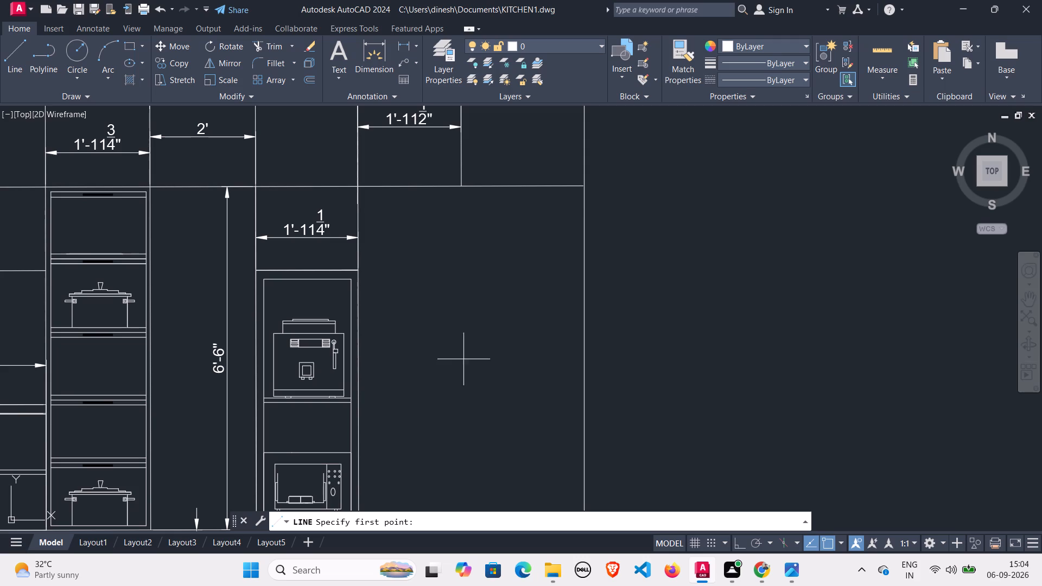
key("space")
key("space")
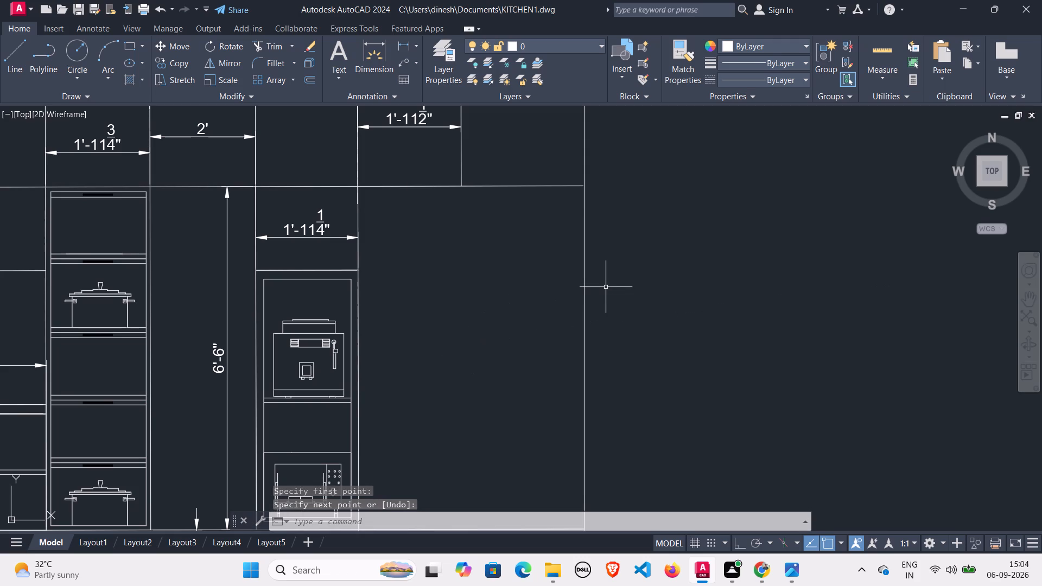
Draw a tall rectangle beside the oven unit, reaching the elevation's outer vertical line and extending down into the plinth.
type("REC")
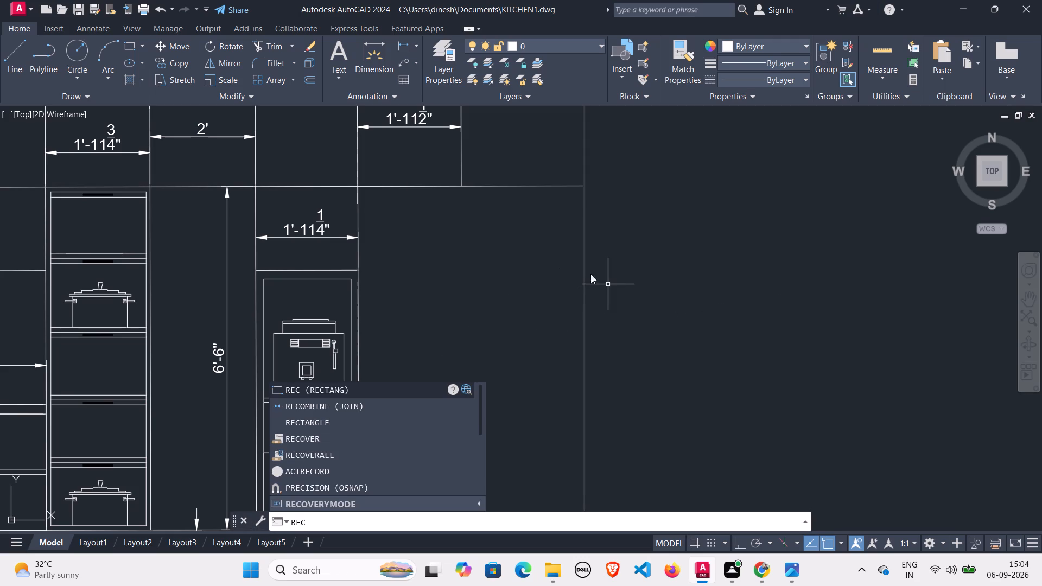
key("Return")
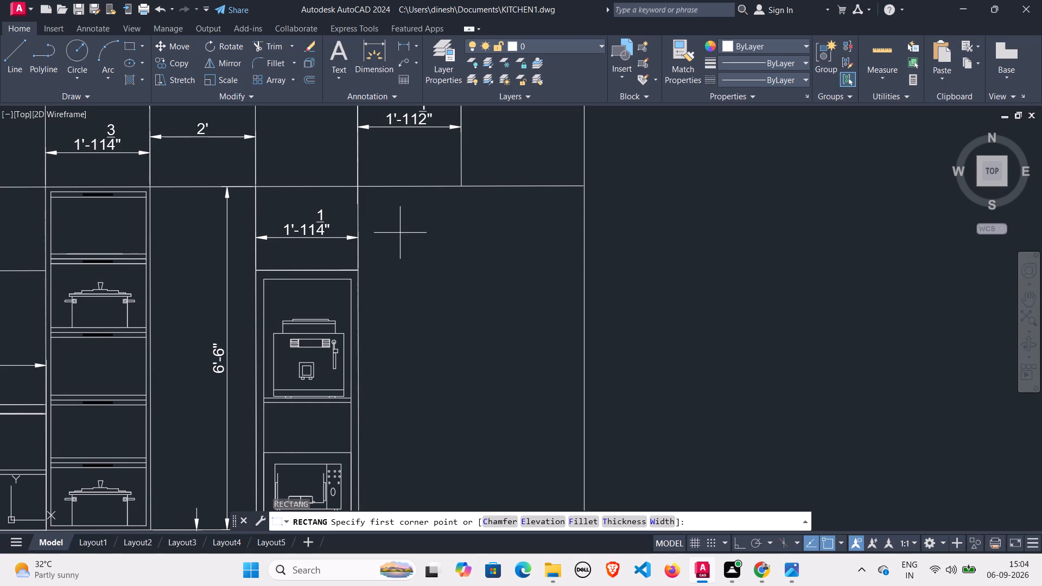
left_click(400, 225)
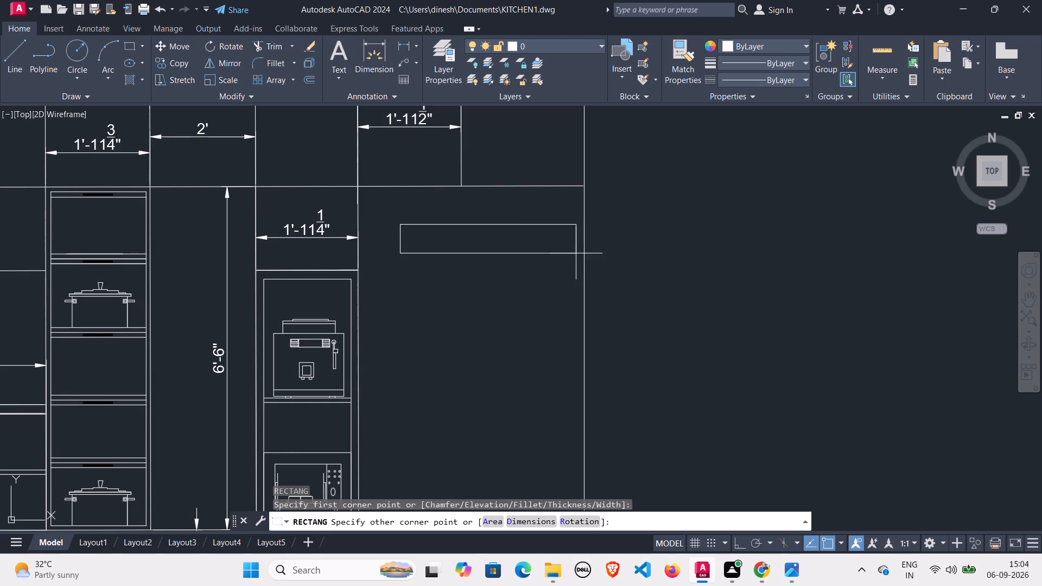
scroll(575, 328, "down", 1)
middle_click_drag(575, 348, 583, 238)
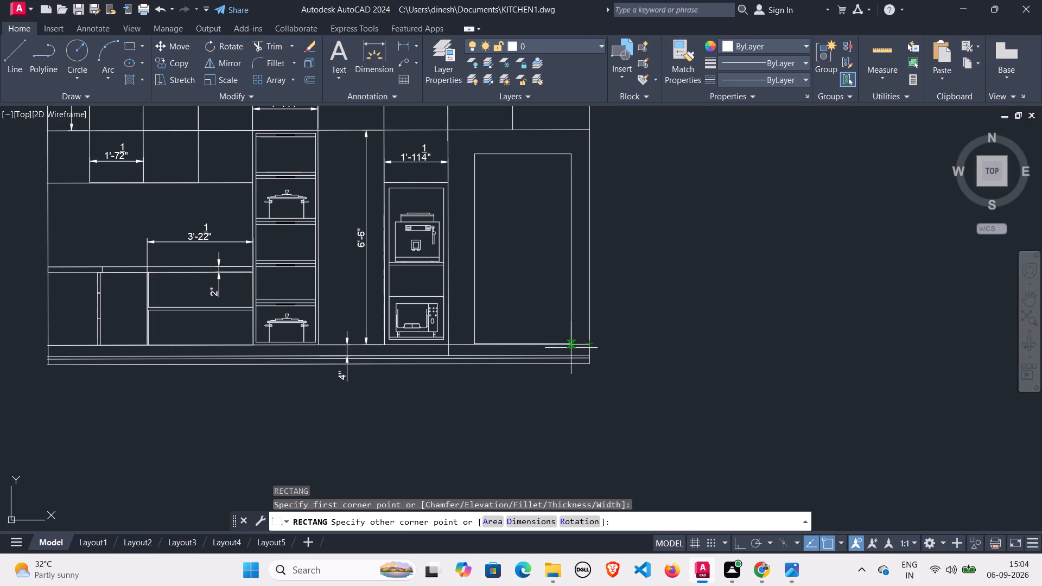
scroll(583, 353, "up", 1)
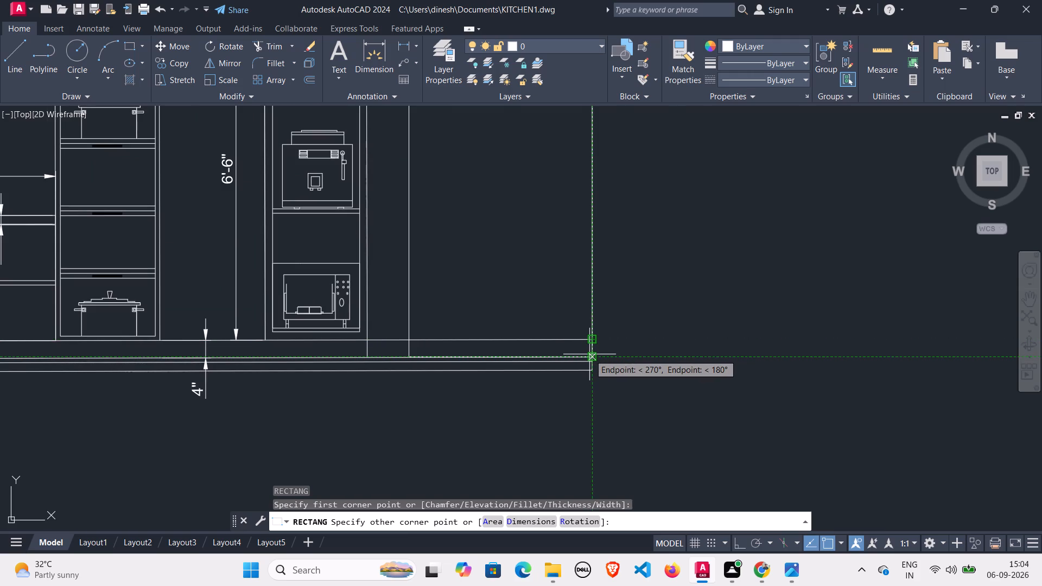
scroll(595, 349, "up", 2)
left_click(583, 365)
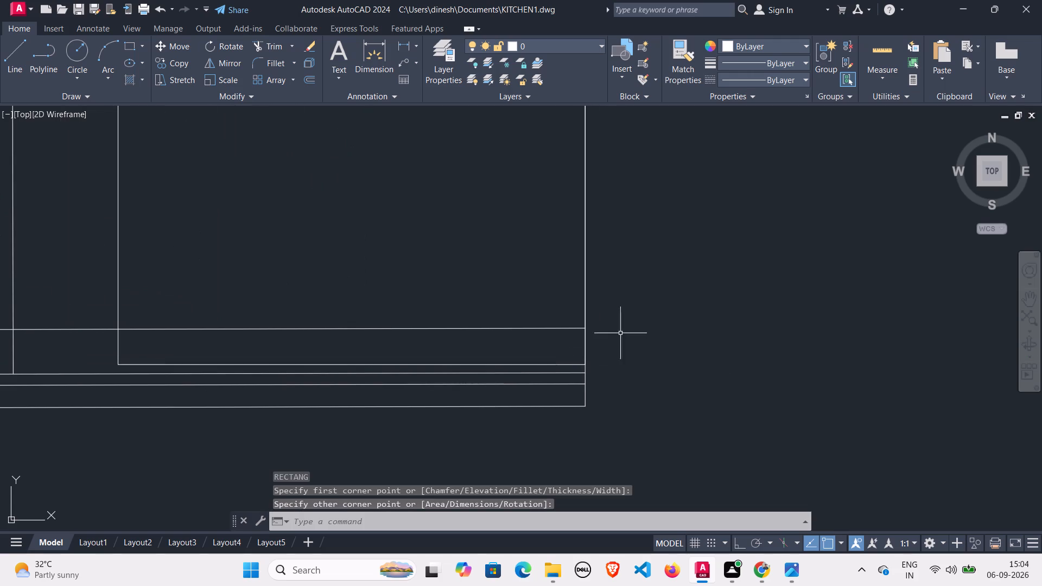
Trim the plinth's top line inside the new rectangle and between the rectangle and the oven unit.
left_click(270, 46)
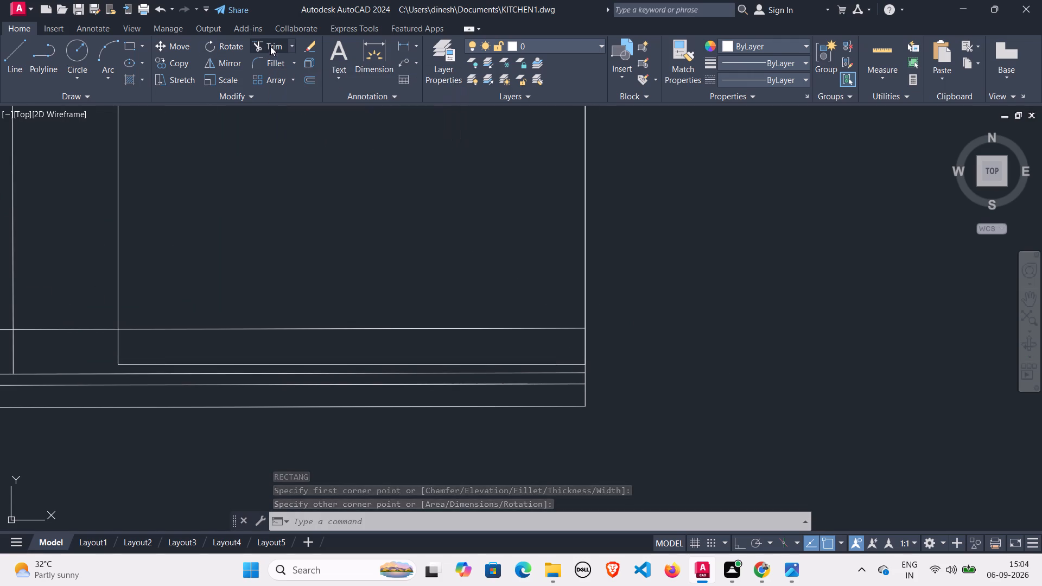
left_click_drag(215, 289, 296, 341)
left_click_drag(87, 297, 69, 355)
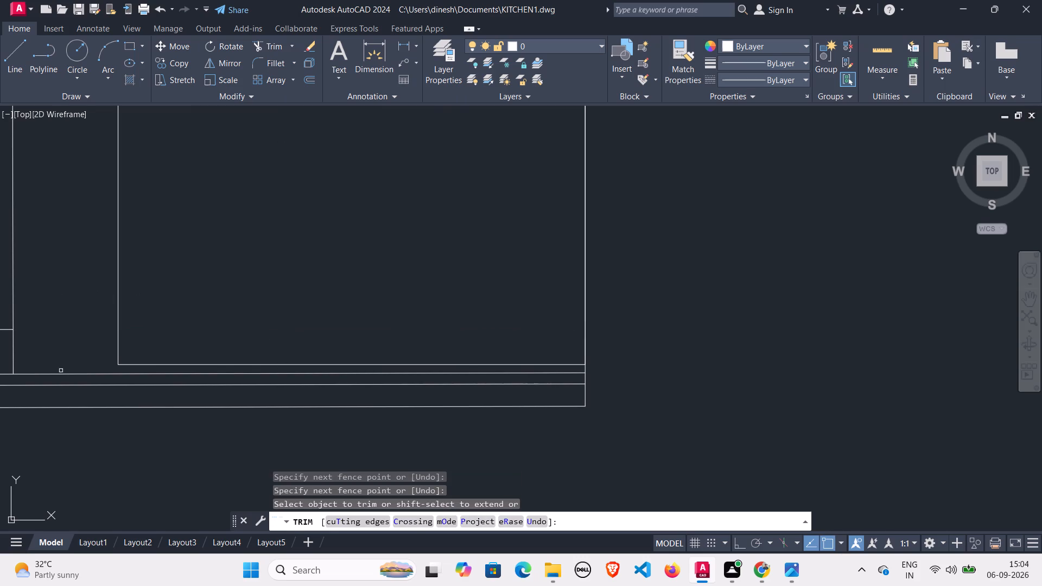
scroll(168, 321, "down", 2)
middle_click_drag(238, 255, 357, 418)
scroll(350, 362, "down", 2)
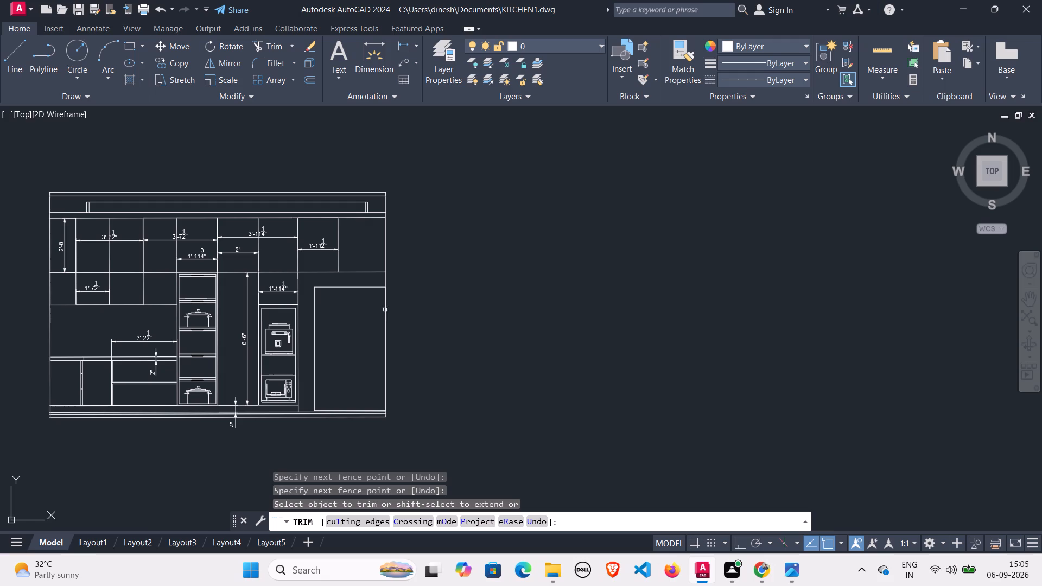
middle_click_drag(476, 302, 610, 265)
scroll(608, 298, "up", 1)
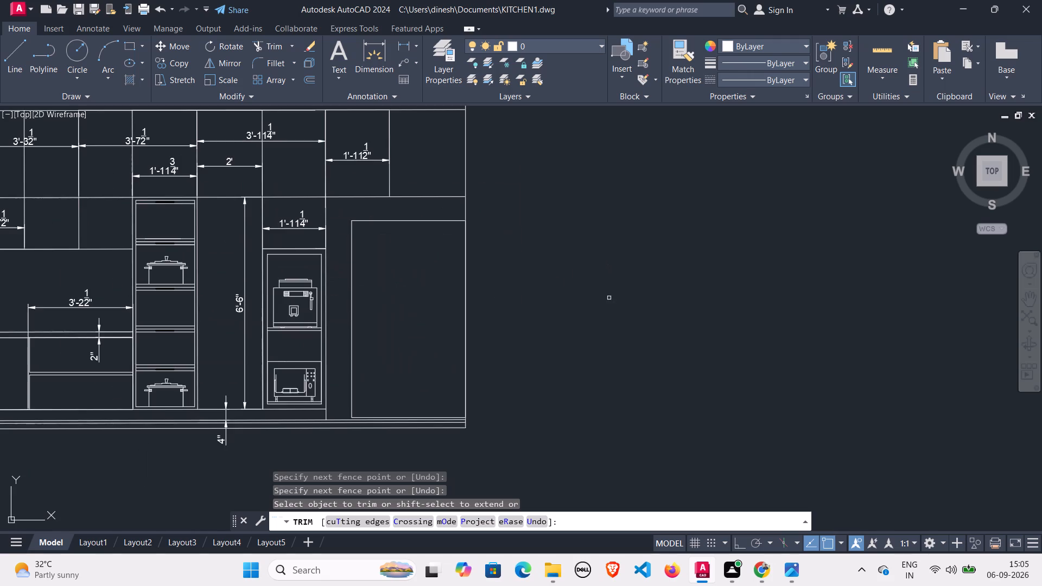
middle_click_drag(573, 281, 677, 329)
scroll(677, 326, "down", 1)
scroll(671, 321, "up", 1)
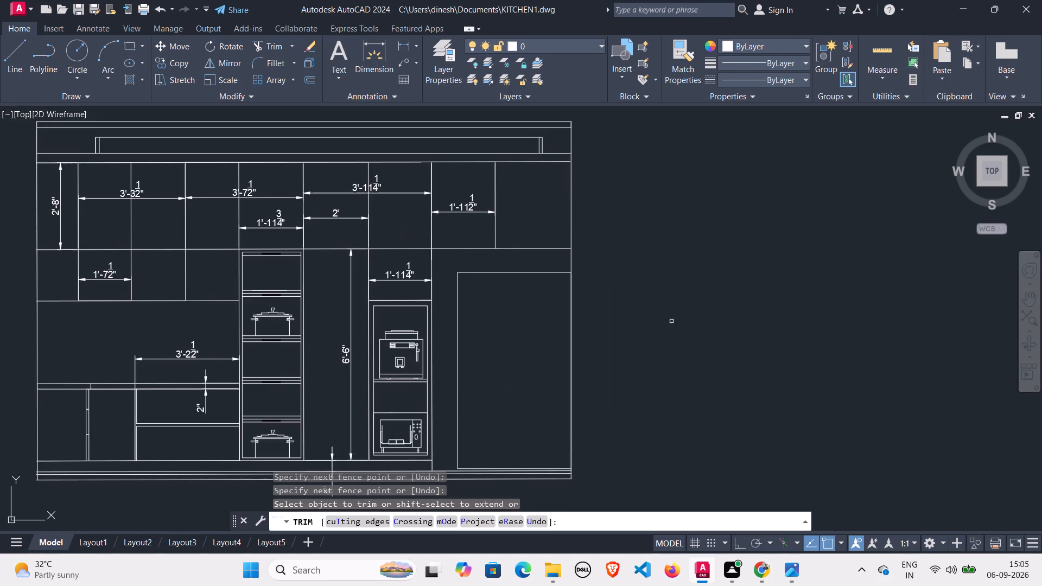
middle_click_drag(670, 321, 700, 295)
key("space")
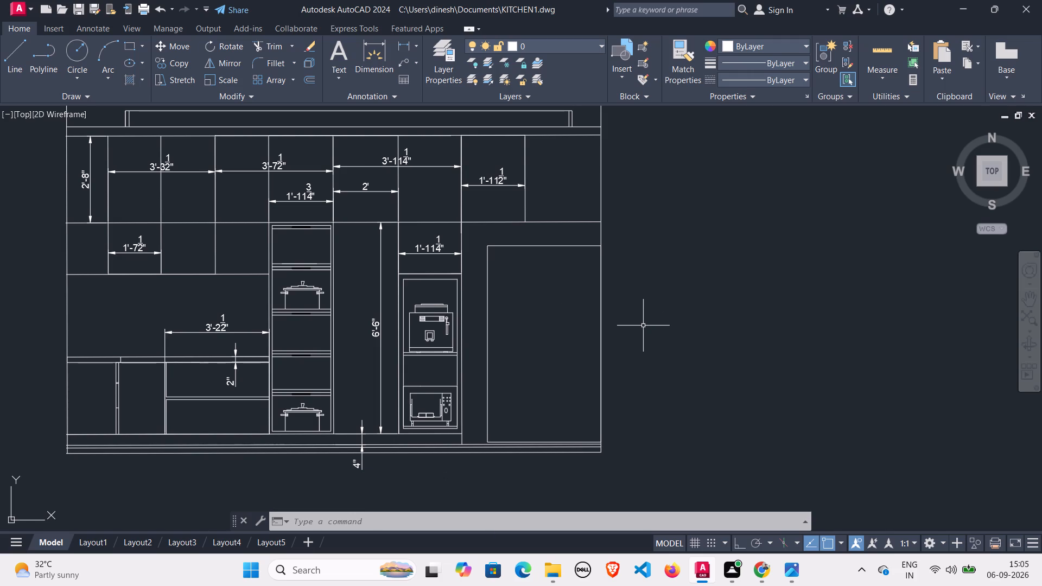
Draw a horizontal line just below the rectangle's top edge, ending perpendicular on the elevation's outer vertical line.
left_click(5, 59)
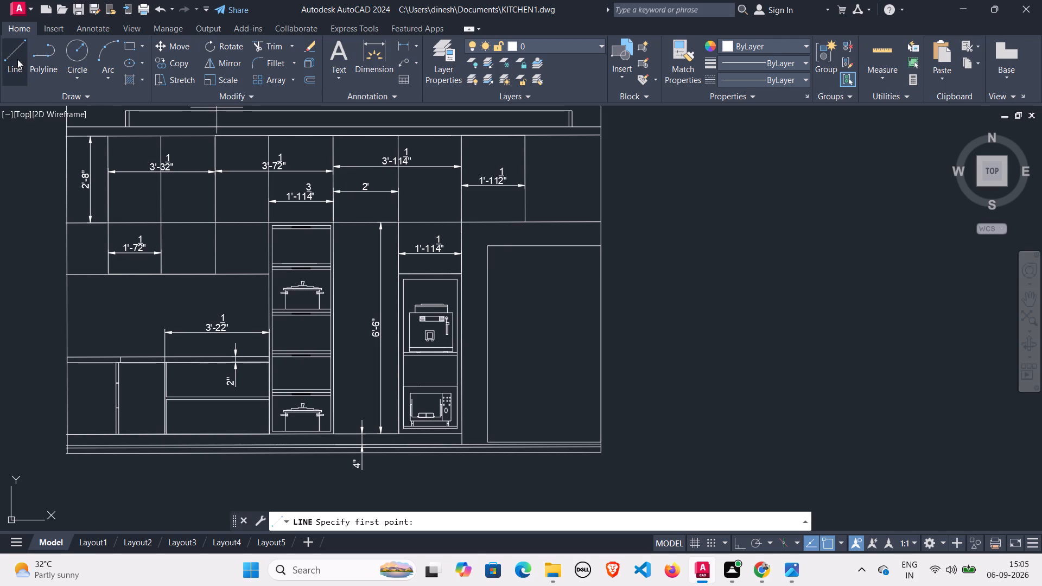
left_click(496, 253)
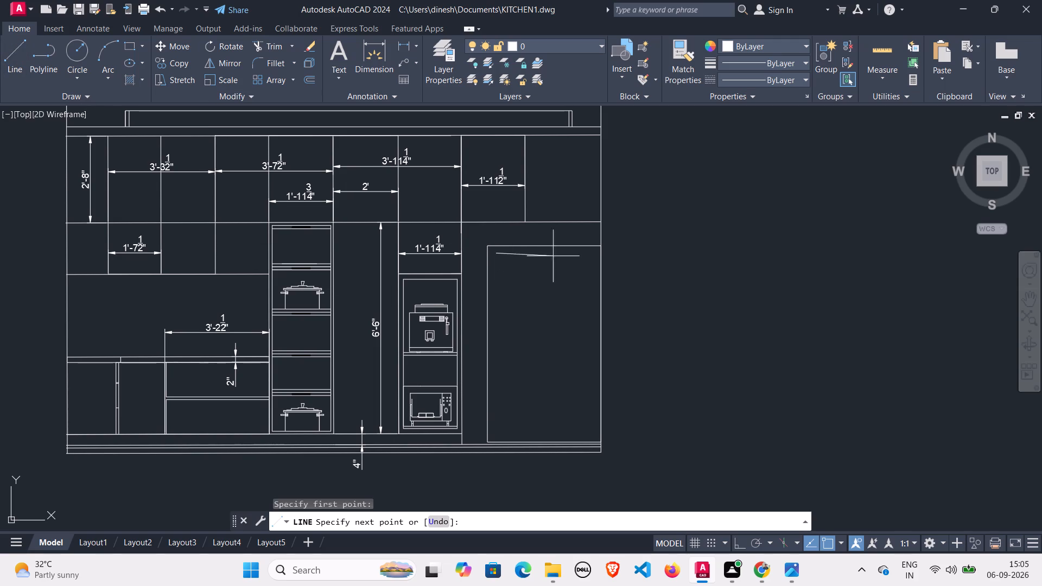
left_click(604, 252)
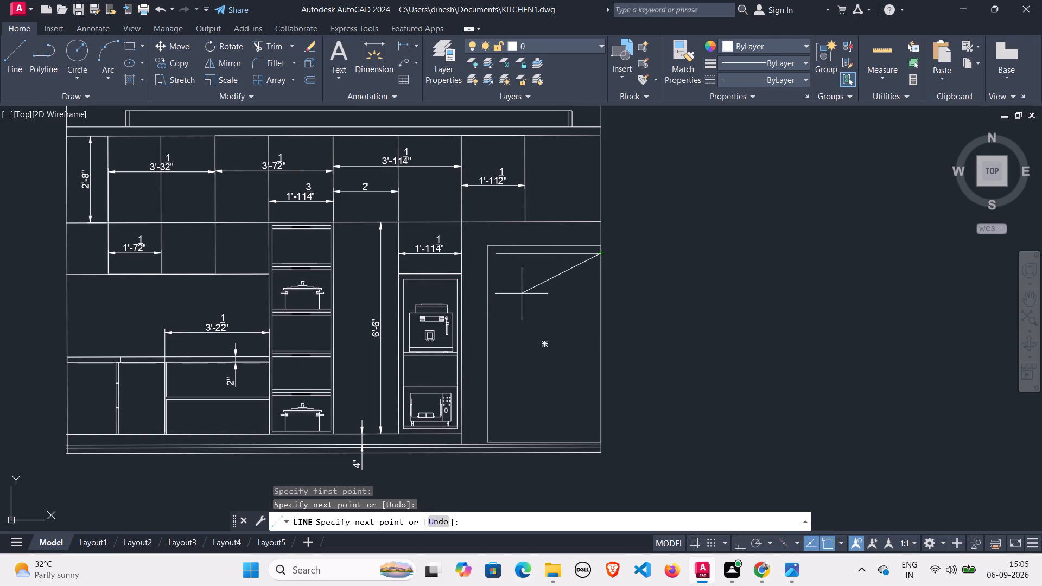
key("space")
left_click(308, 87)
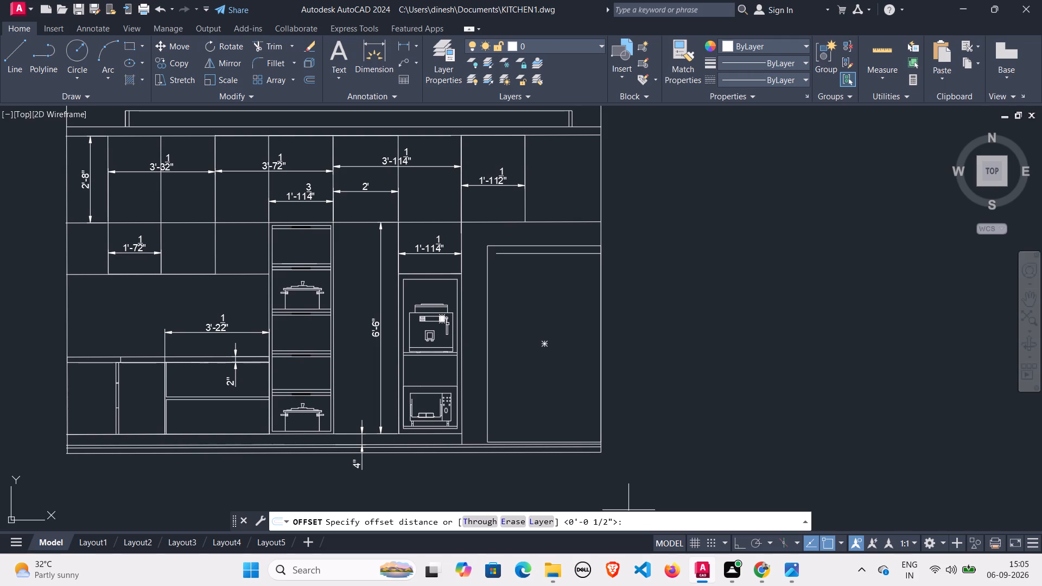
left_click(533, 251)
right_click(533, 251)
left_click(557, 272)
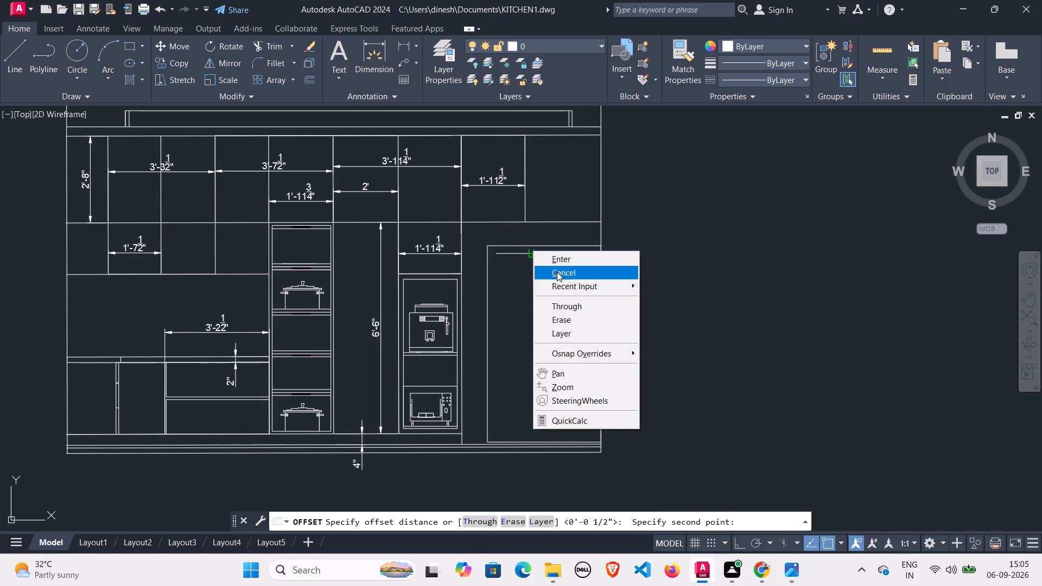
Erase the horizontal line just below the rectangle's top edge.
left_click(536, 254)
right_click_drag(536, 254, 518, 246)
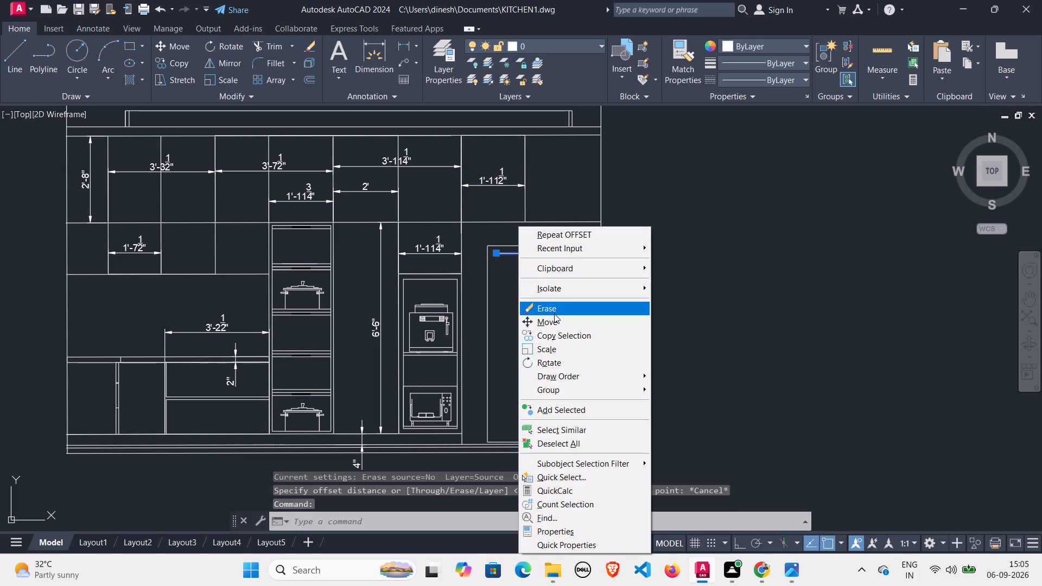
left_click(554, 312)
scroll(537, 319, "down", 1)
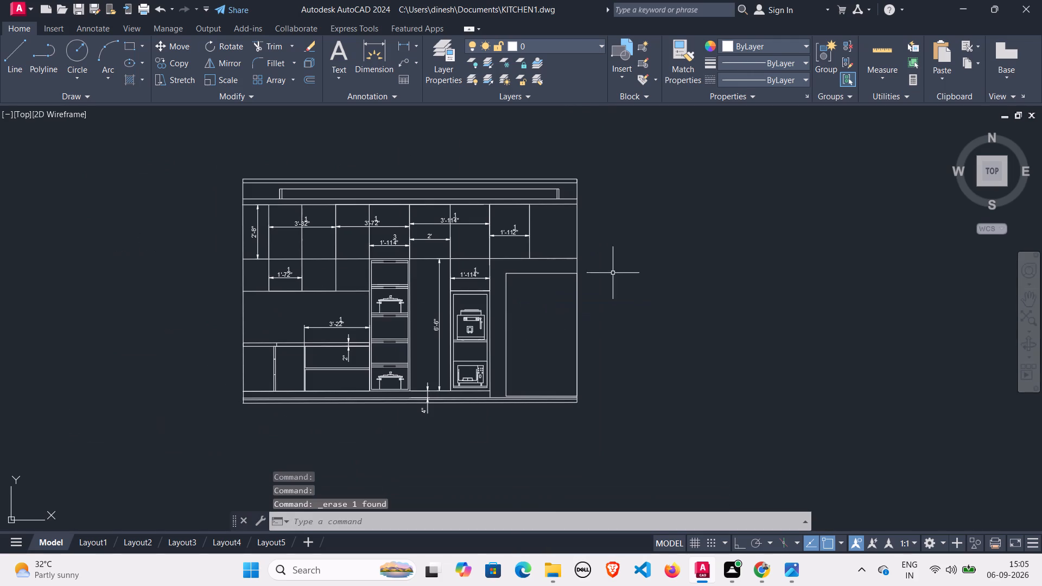
View the elevation on Layout2, undo the layout switch, and view it on Layout5.
left_click(138, 536)
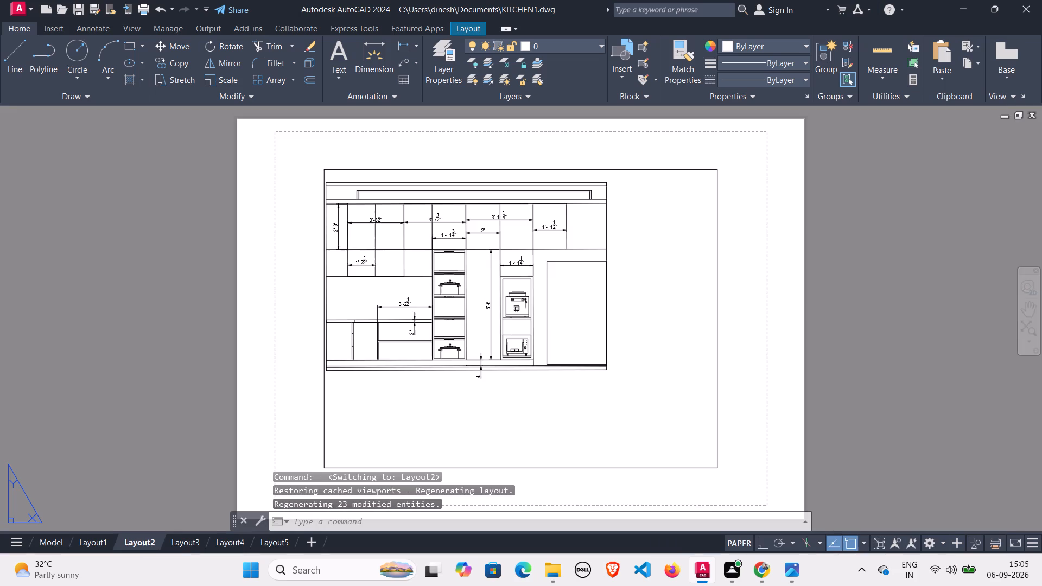
left_click(576, 332)
right_click(570, 332)
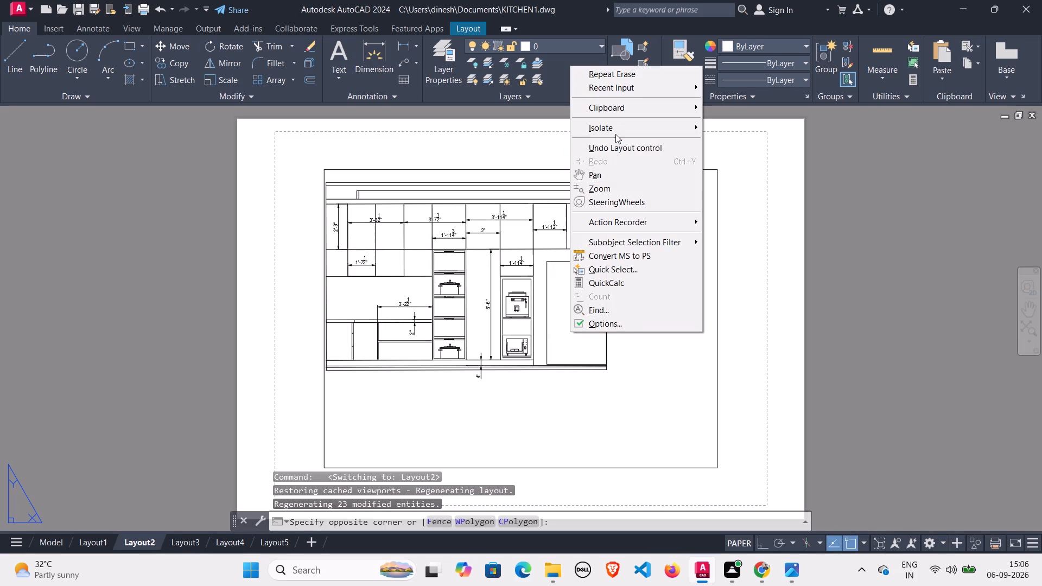
left_click(607, 152)
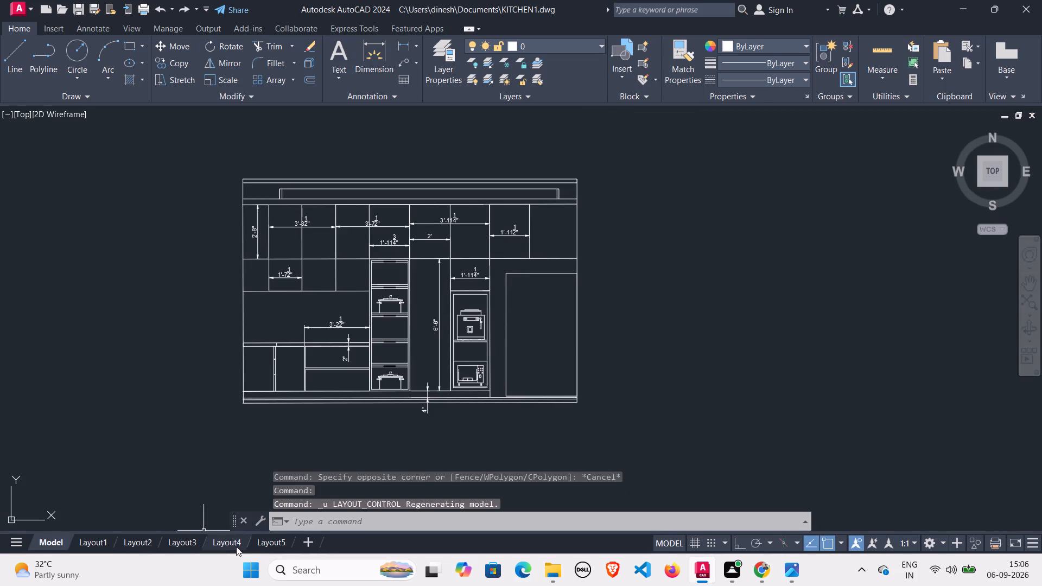
left_click(255, 545)
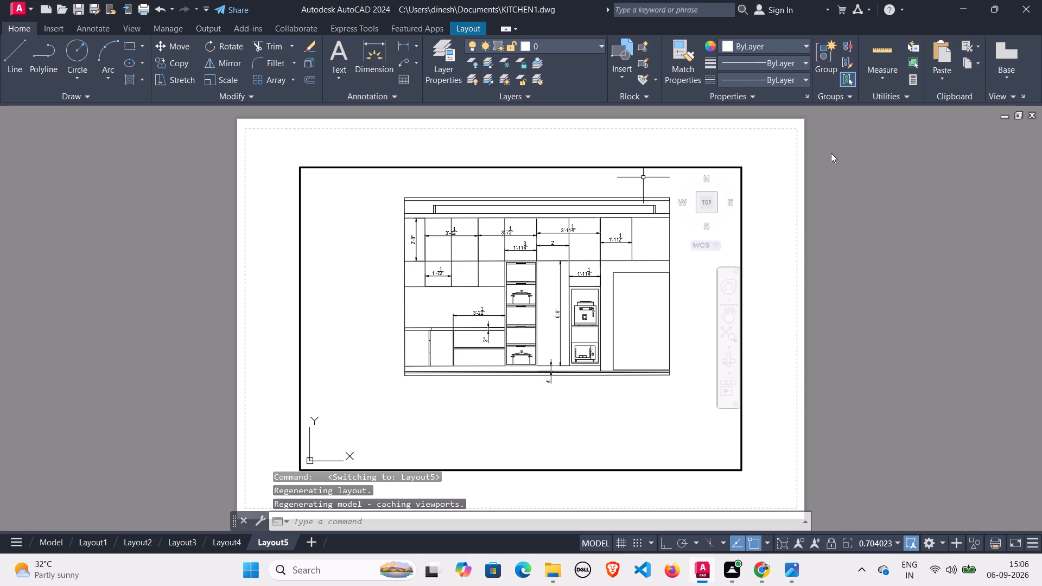
Close the KITCHEN1 drawing without saving its changes.
left_click(1035, 115)
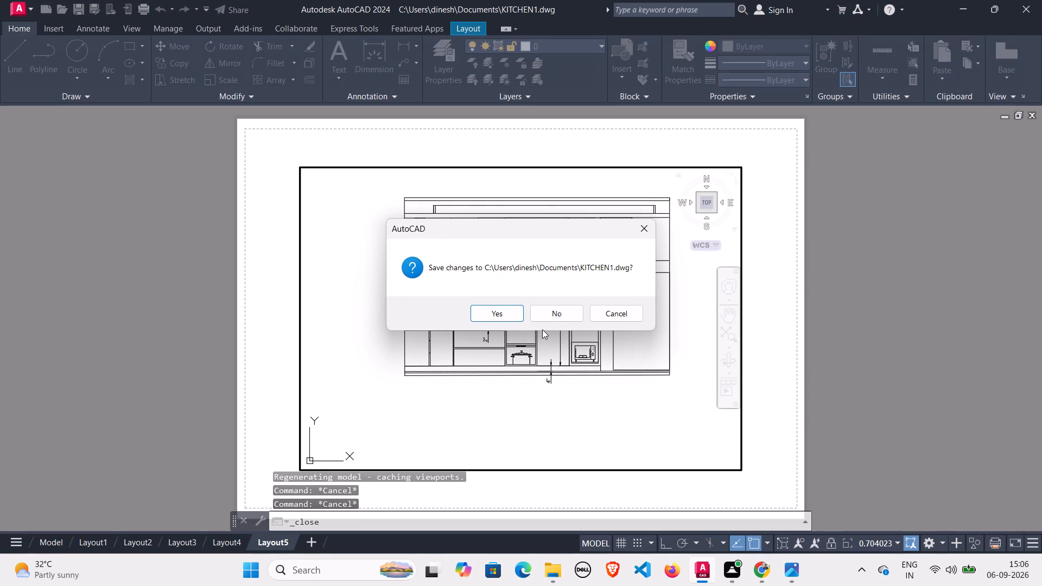
left_click(545, 310)
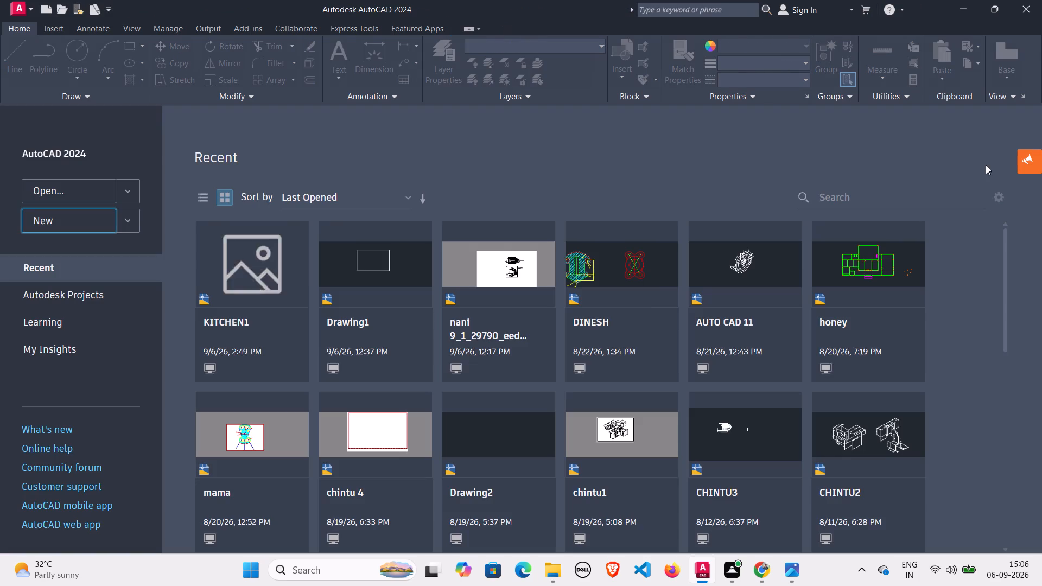
Reopen the KITCHEN1 drawing from the recent files and bring its elevation into view.
left_click(247, 279)
right_click(247, 279)
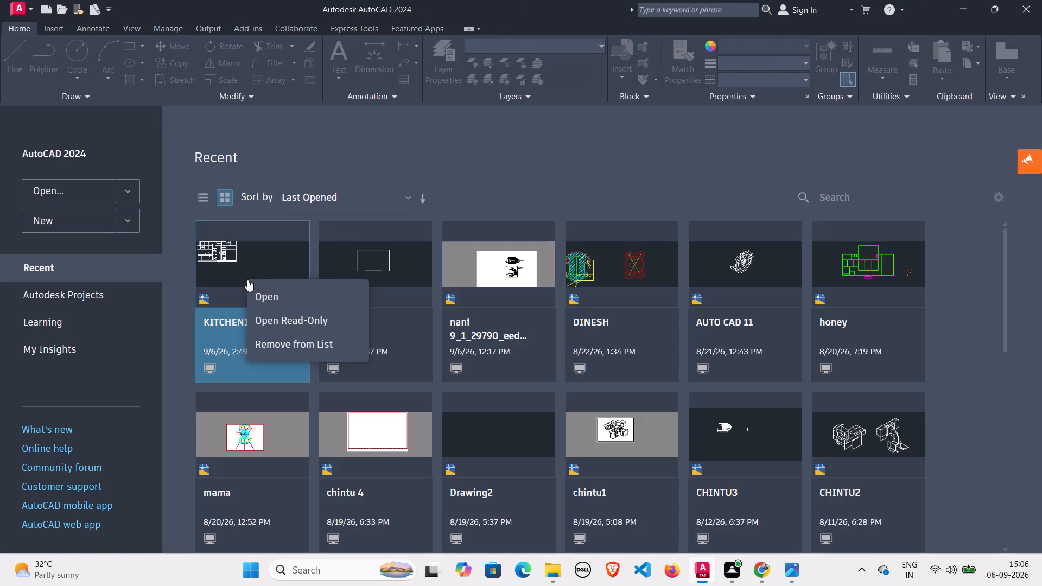
double_click(234, 253)
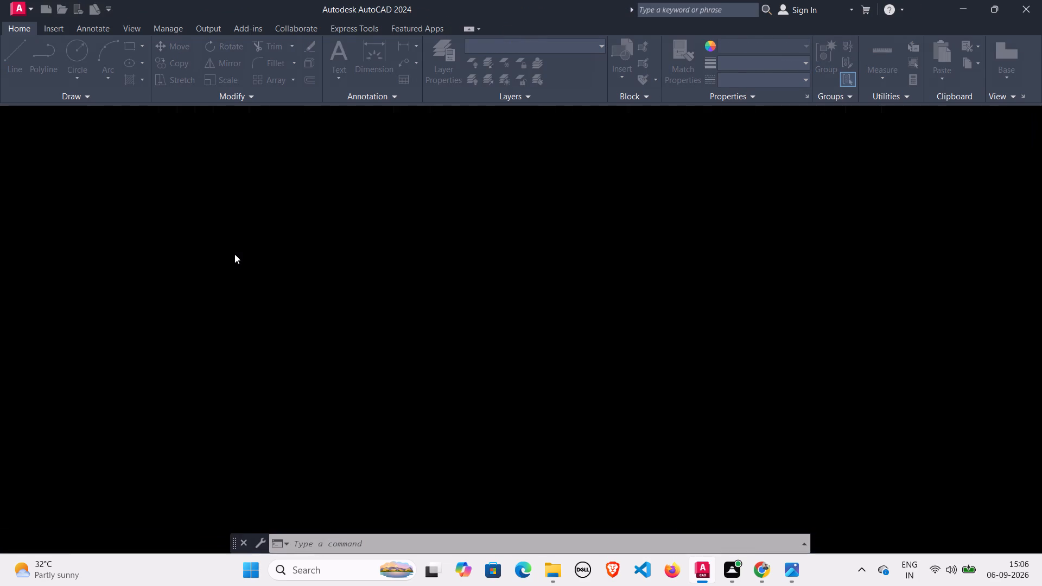
middle_click_drag(416, 252, 568, 415)
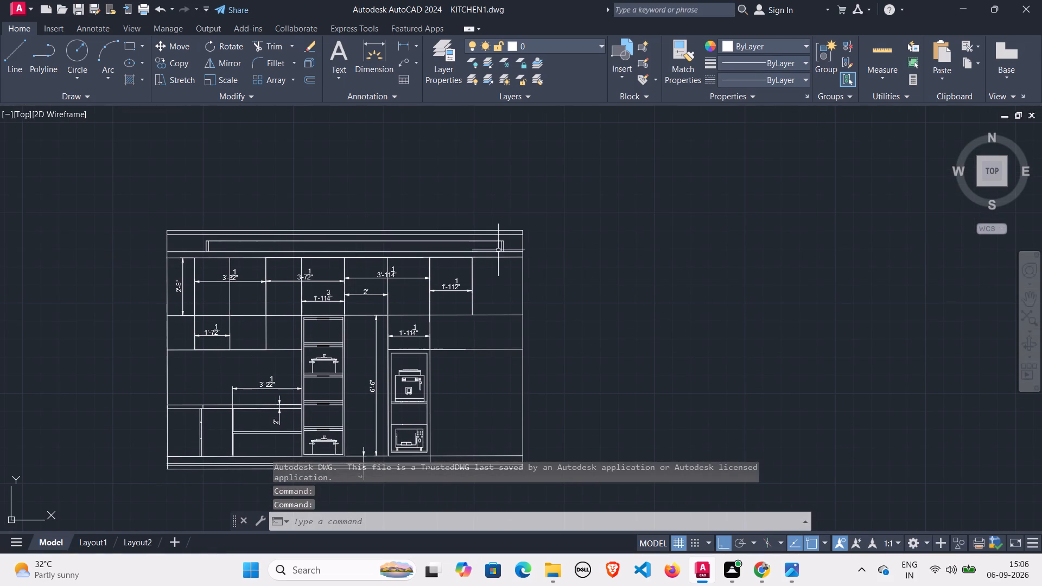
Save the KITCHEN1 drawing.
middle_click_drag(593, 345, 593, 294)
left_click_drag(556, 165, 547, 155)
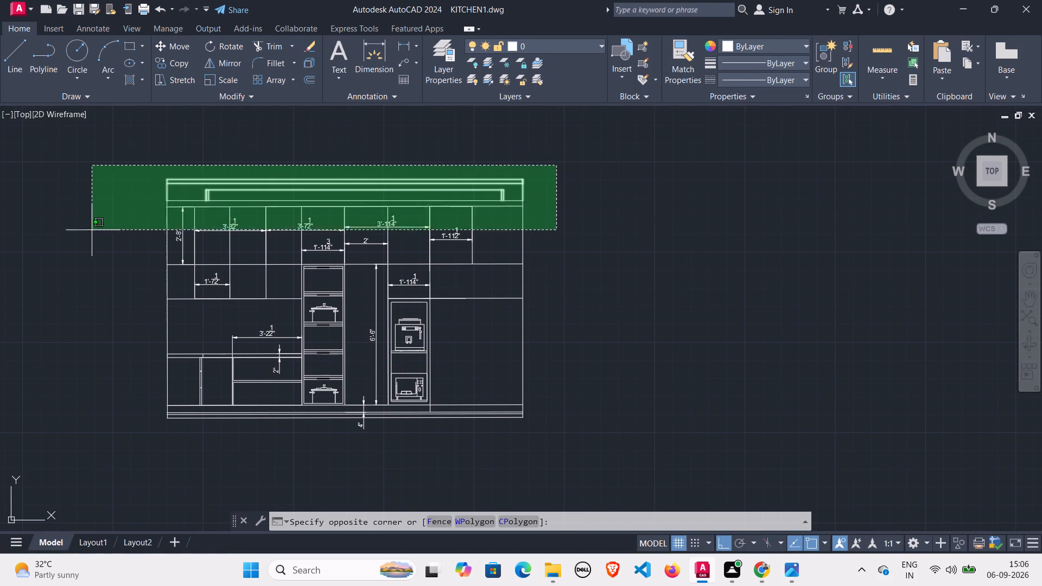
left_click(114, 438)
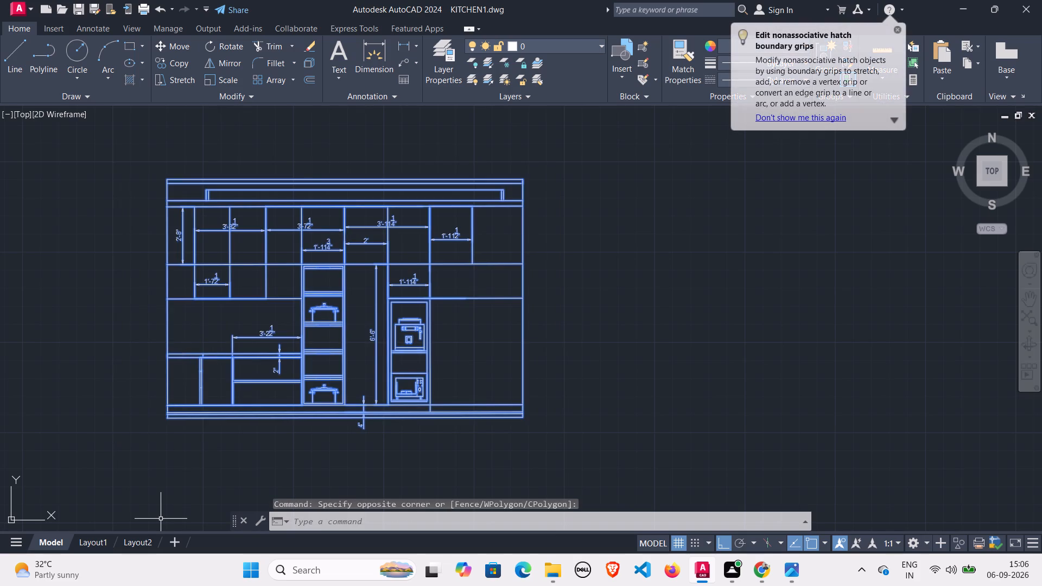
key("ctrl+s")
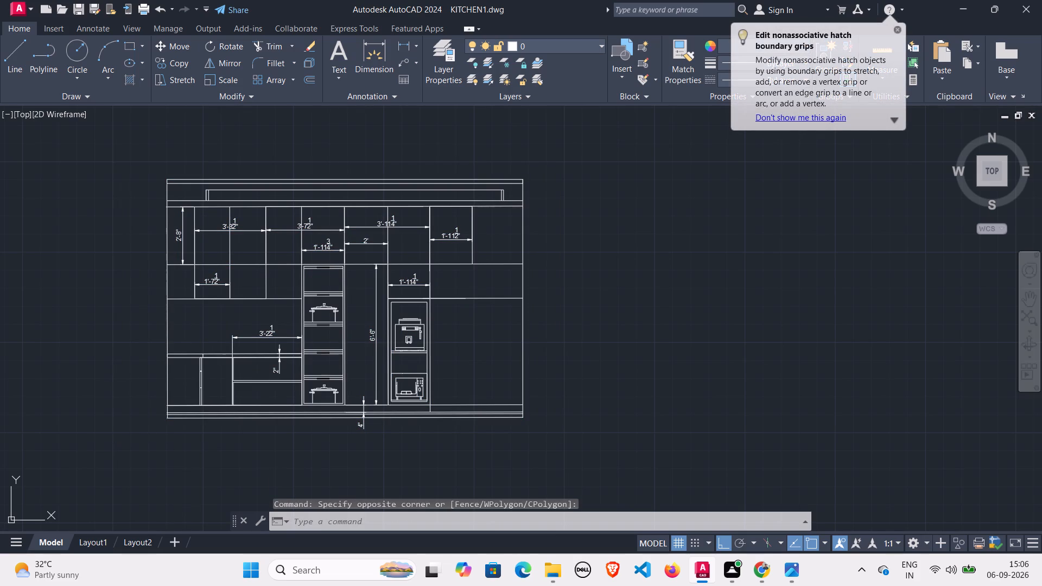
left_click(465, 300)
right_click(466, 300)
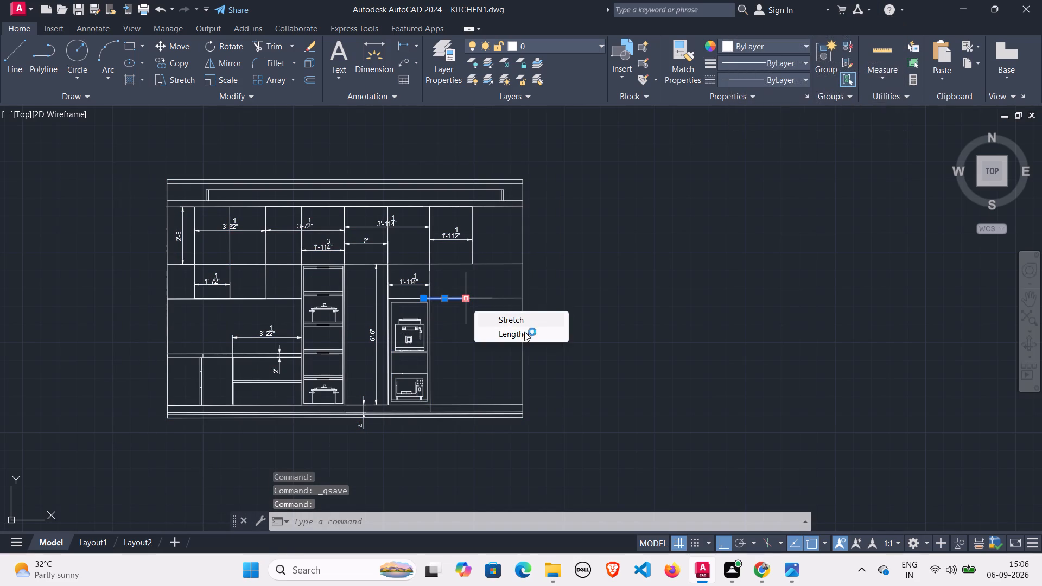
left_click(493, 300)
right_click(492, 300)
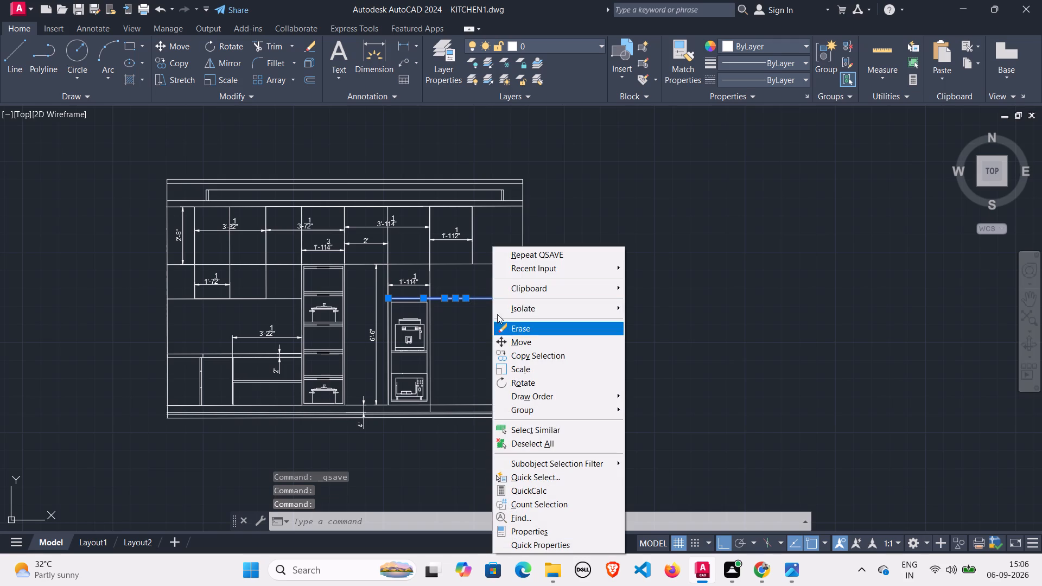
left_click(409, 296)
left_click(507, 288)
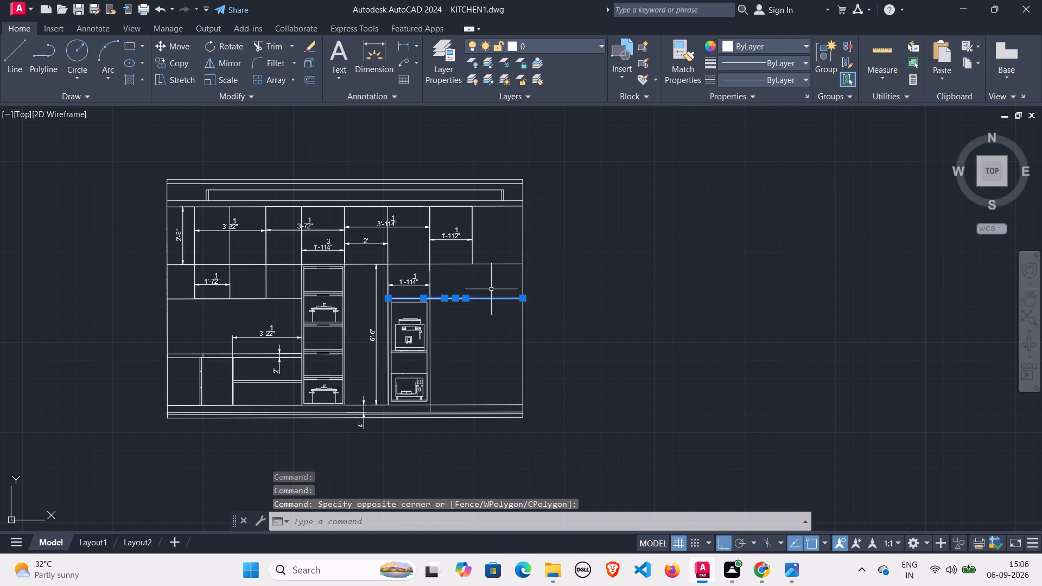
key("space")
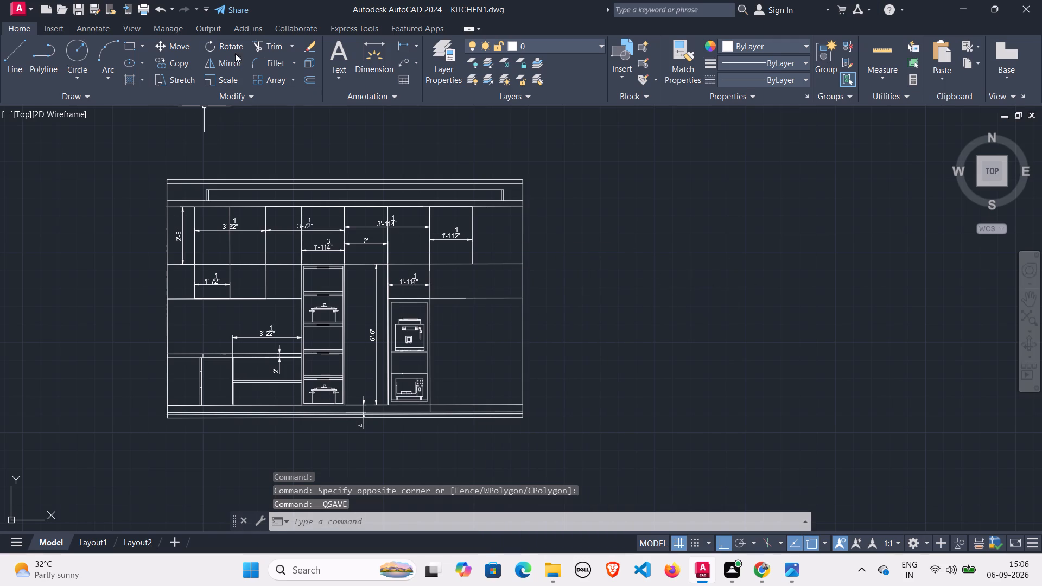
Trim away the horizontal line running from the top of the oven unit to the elevation's far side edge.
left_click(264, 49)
left_click_drag(457, 288, 485, 316)
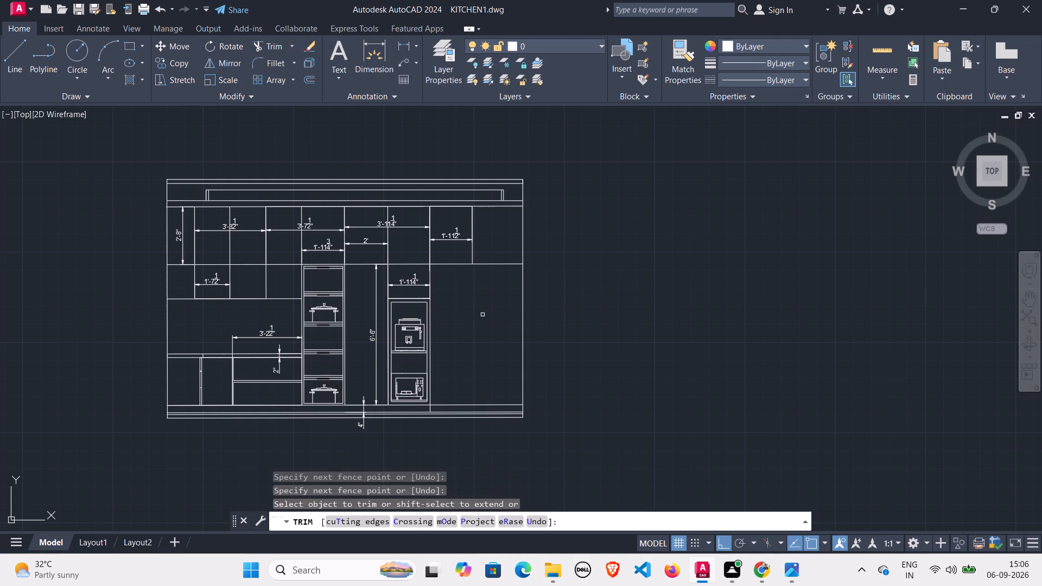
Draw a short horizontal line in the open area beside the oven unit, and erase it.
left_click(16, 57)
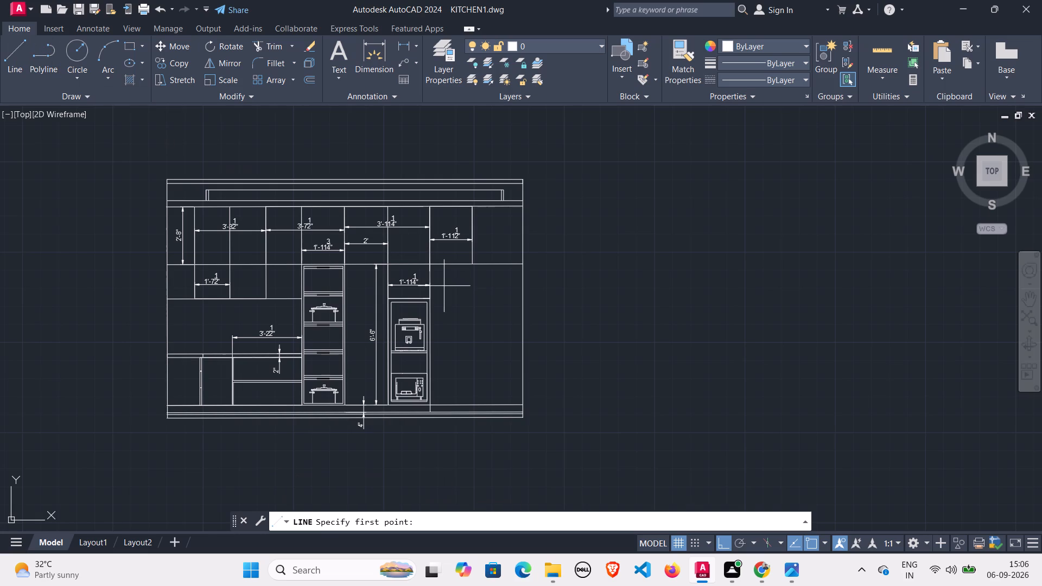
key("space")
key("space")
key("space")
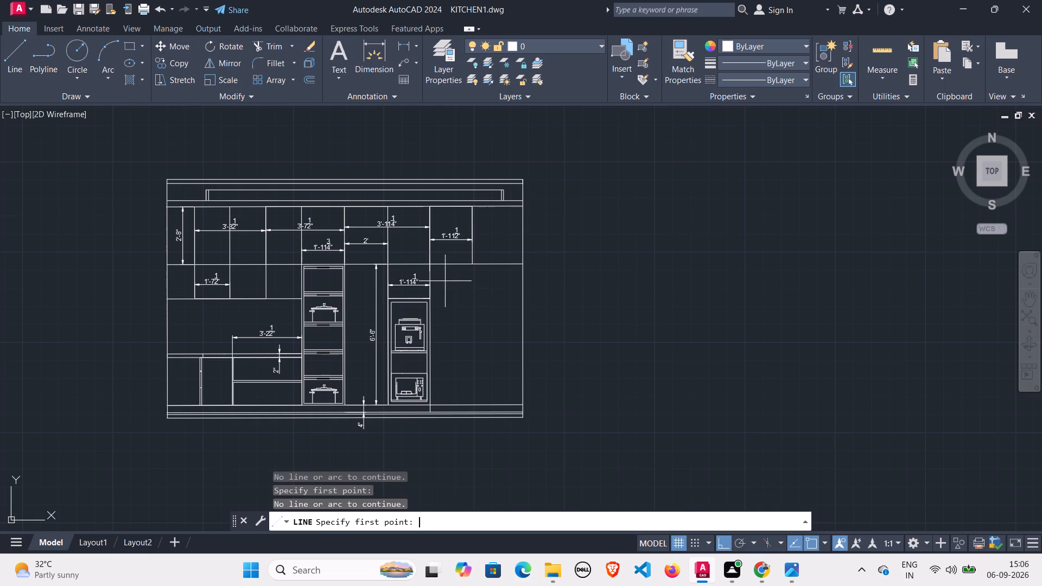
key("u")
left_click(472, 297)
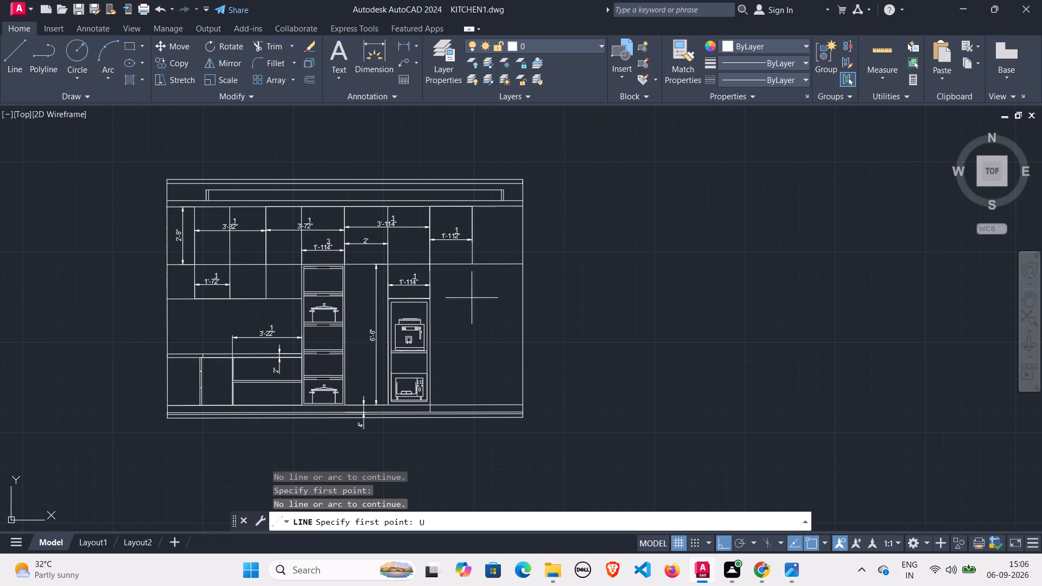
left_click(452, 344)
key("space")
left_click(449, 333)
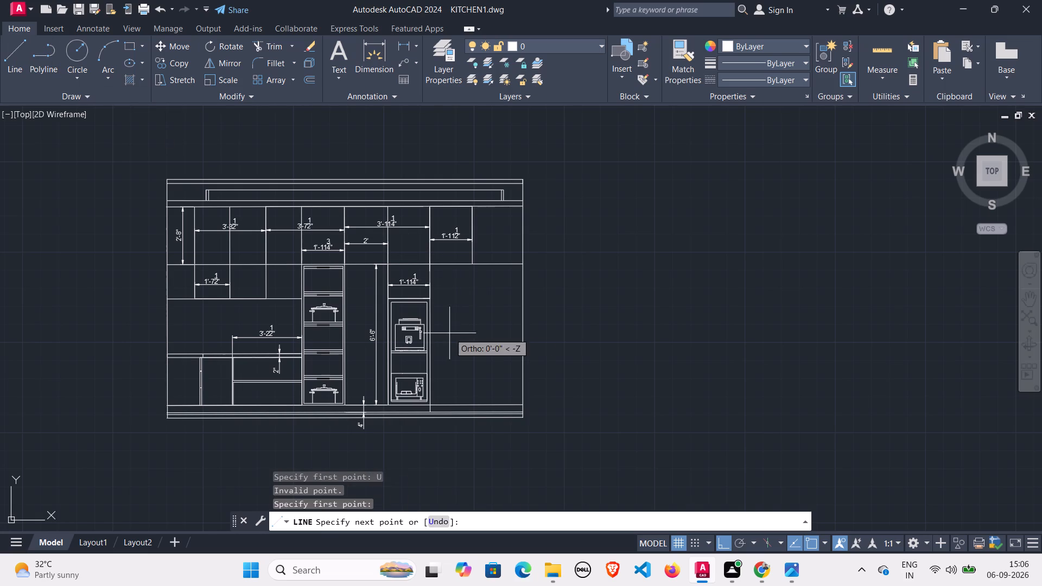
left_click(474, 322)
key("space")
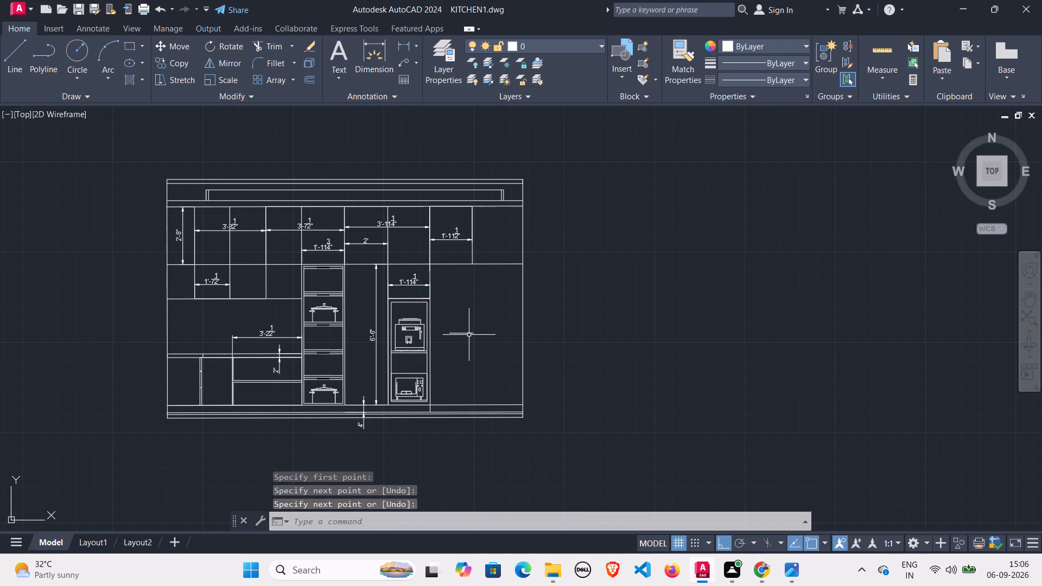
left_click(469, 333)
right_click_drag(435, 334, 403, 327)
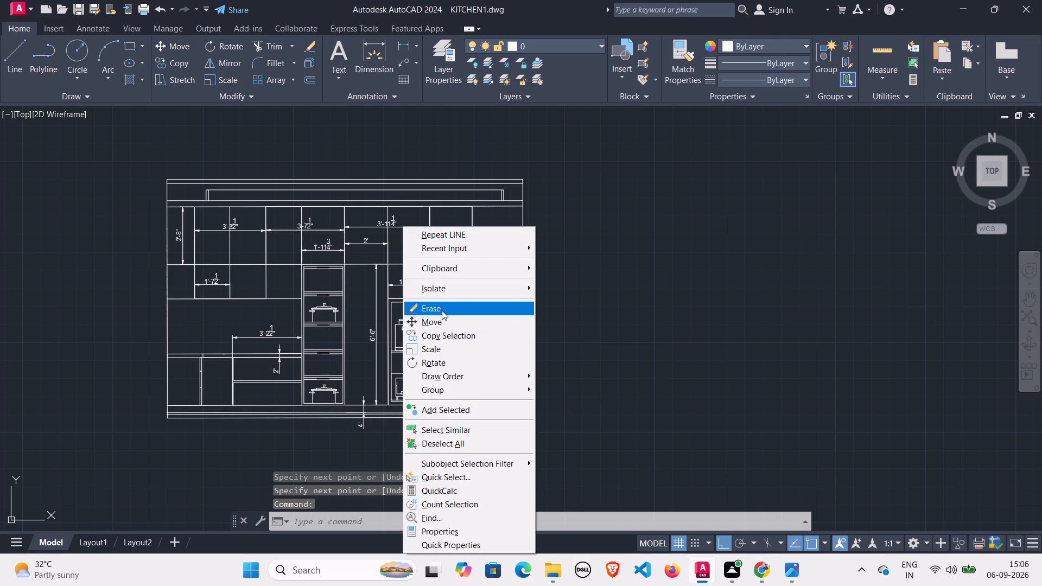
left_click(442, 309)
Draw a tall rectangle beside the oven unit, from just below the upper cabinets down into the plinth band at the outer wall edge.
type("REC")
key("Return")
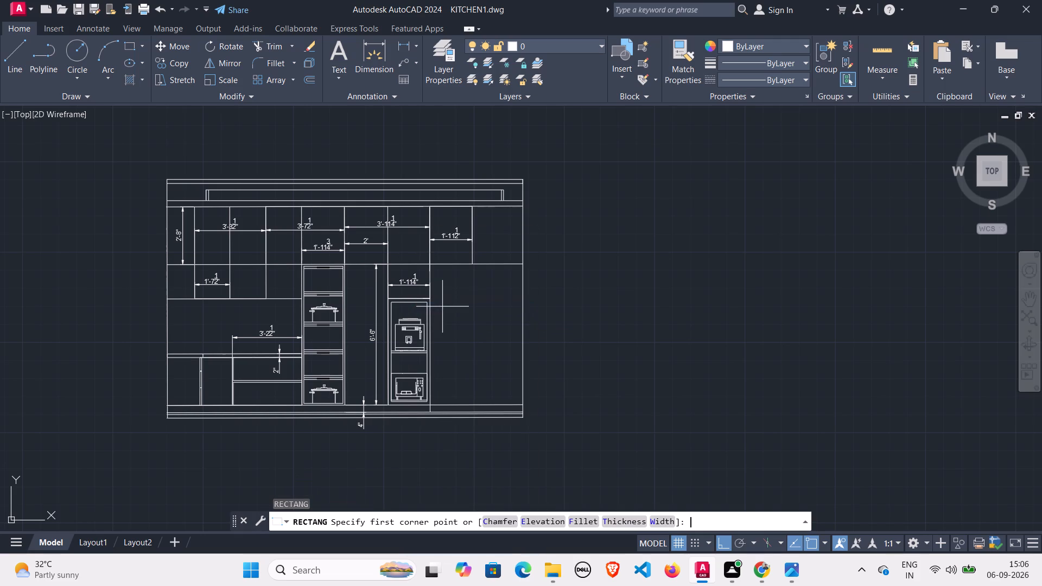
left_click(443, 278)
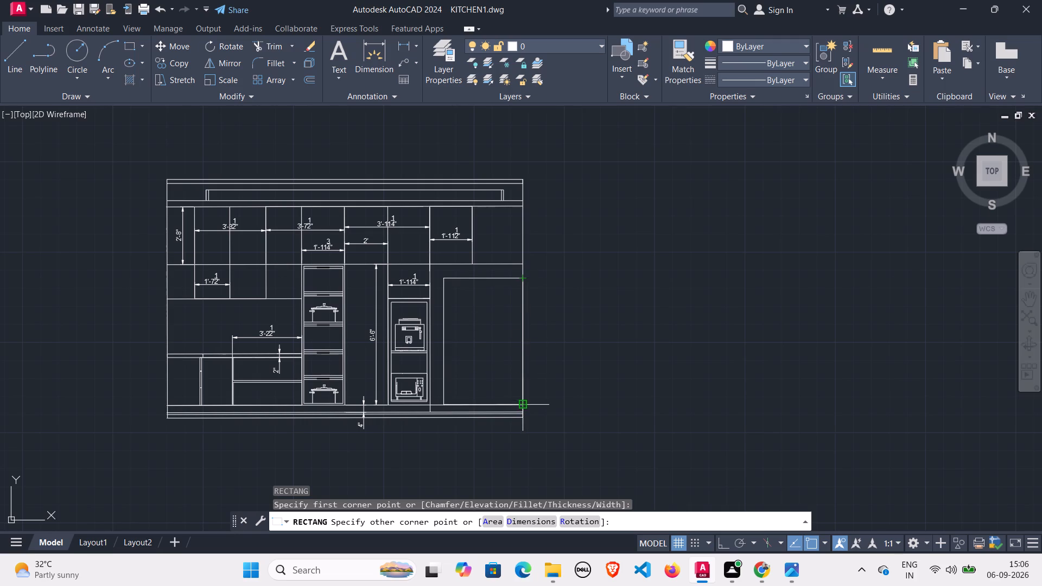
scroll(518, 411, "up", 2)
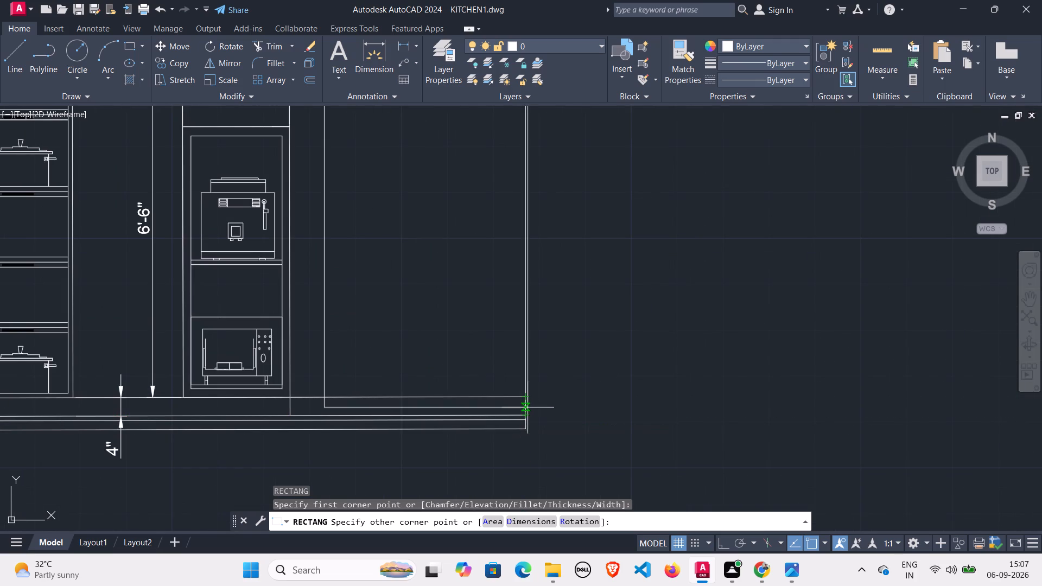
scroll(529, 405, "up", 2)
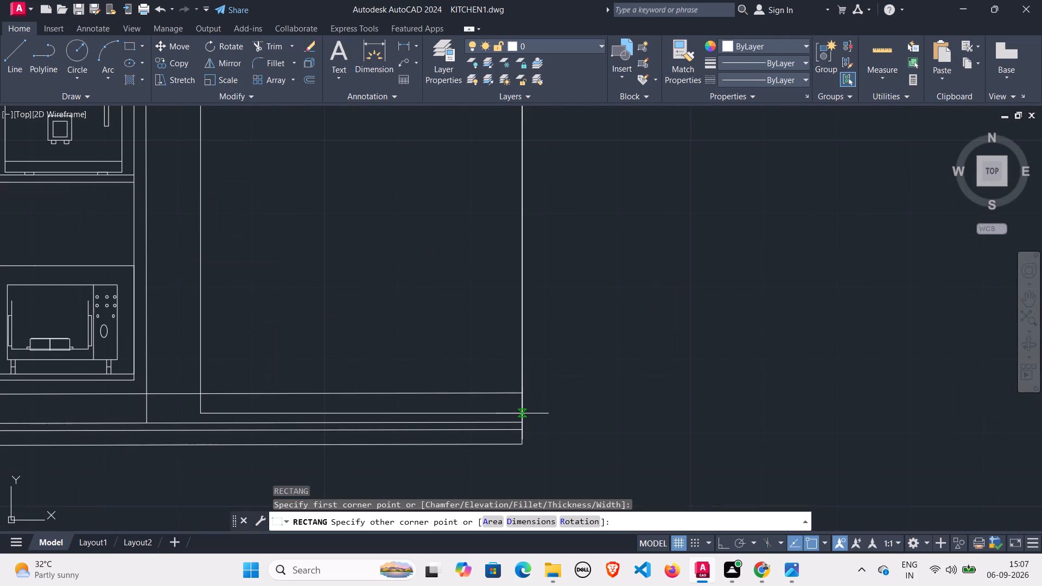
left_click(522, 415)
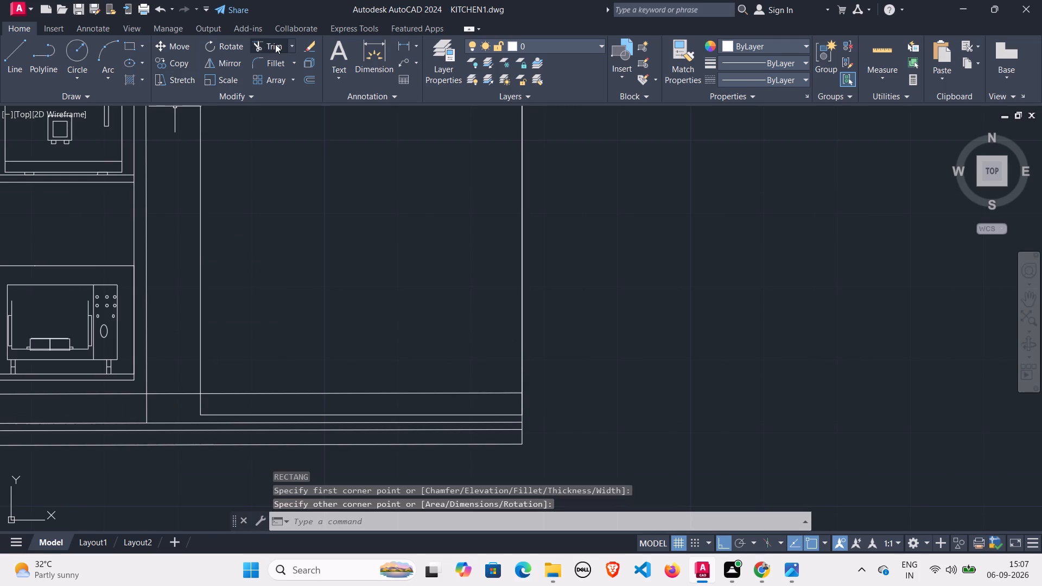
Trim the plinth's top line inside the tall rectangle and between the rectangle and the oven unit.
left_click(276, 44)
left_click(315, 395)
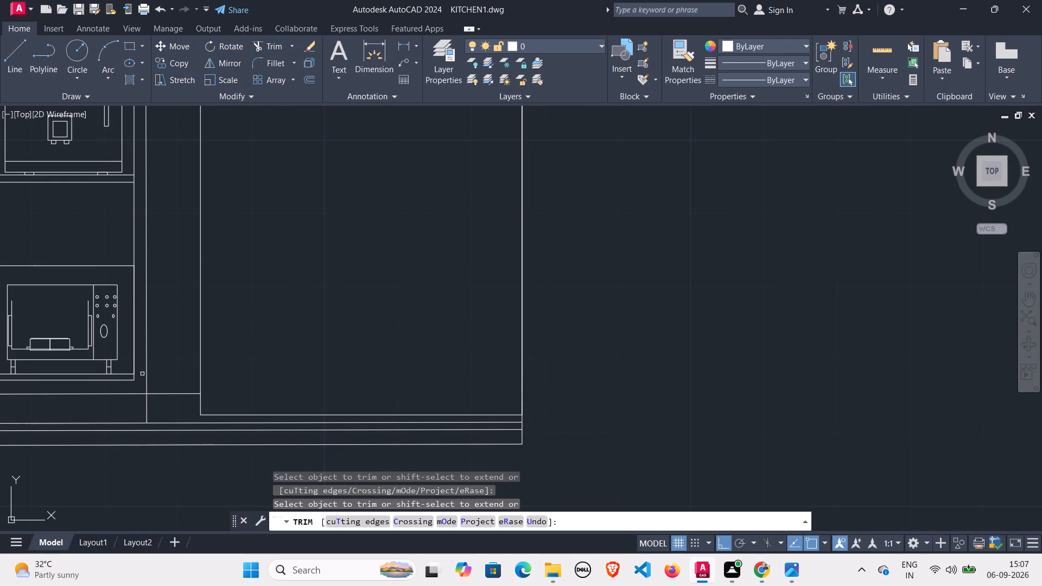
left_click_drag(163, 388, 167, 410)
scroll(343, 313, "down", 1)
middle_click_drag(340, 257, 325, 381)
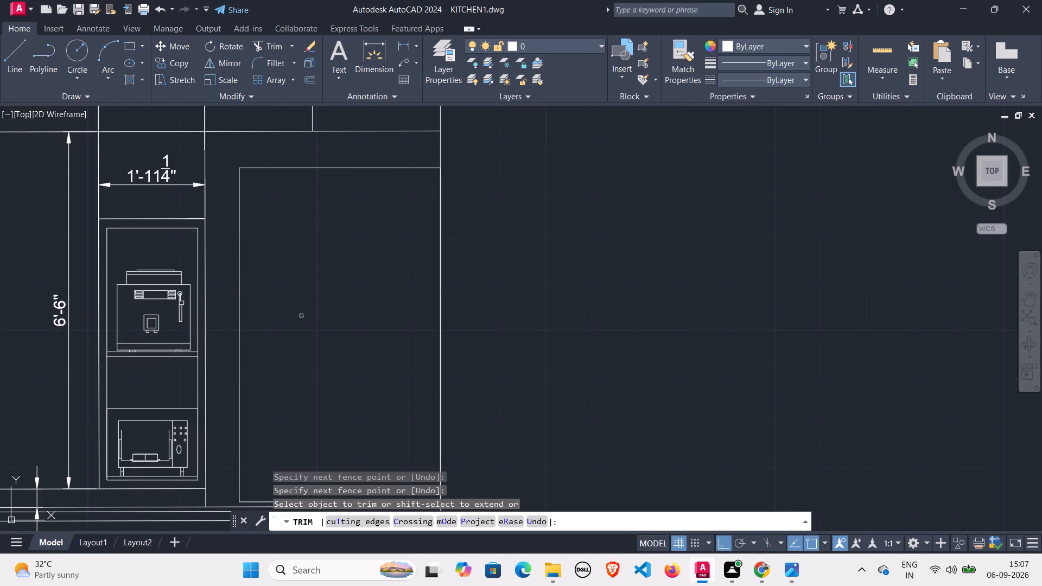
Save the drawing as KITCHEN1 in Documents, replacing the existing file.
left_click(21, 10)
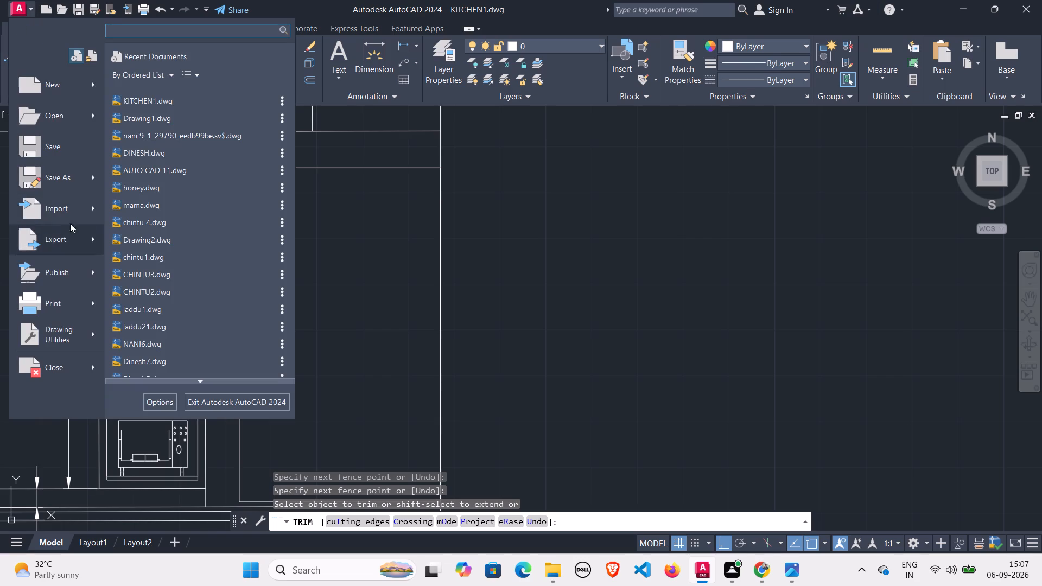
left_click(73, 184)
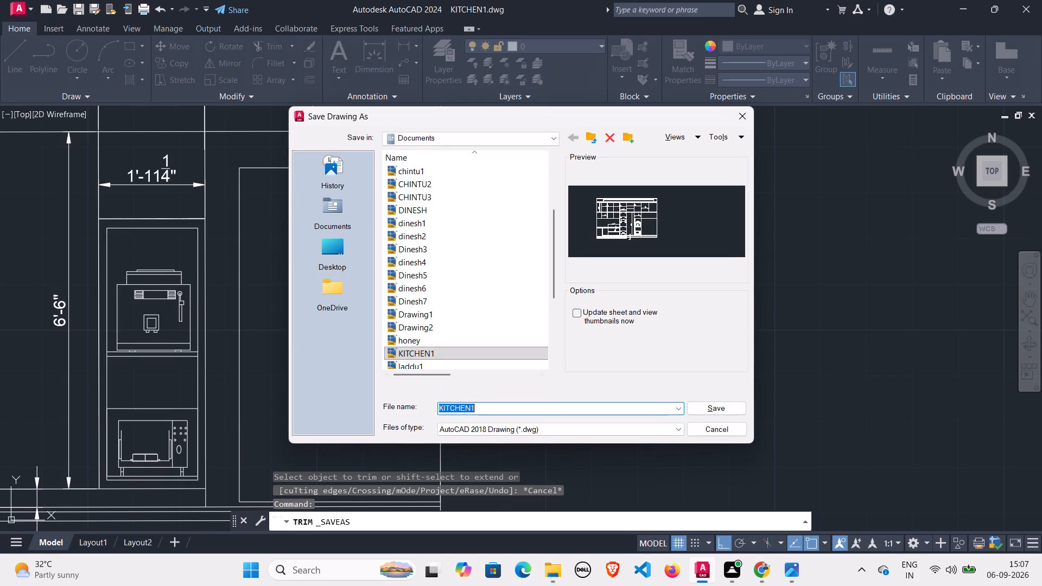
left_click(714, 407)
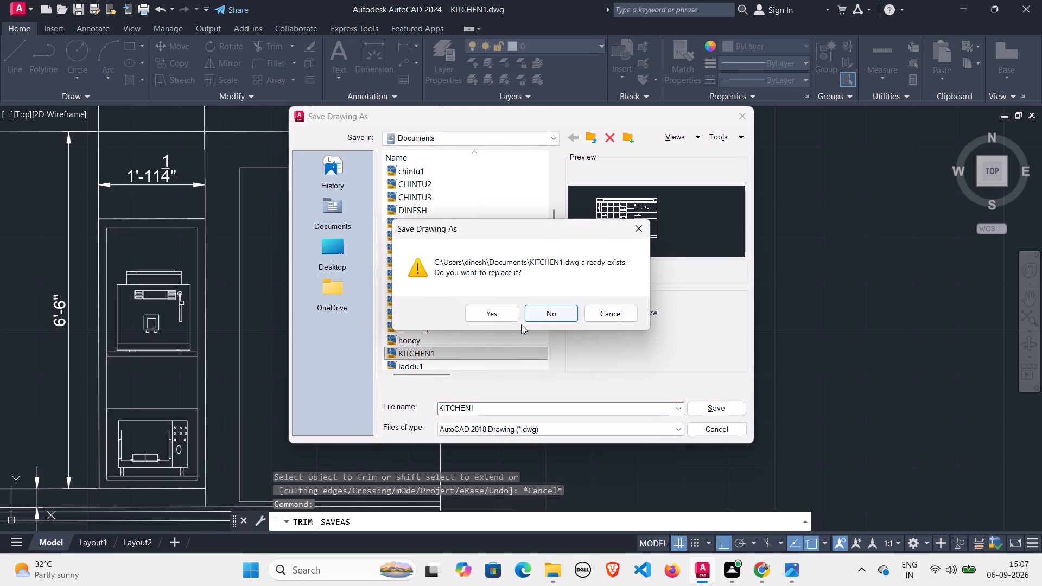
left_click(488, 314)
Open the page setup of Layout1 and set its plotter to DWG To PDF.pc3.
scroll(501, 330, "down", 1)
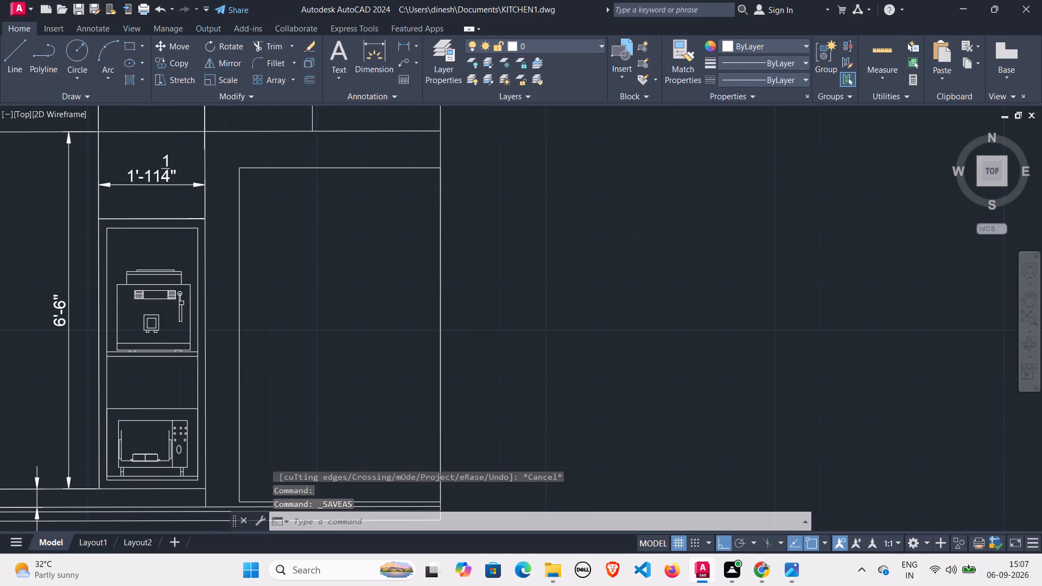
scroll(399, 289, "down", 2)
scroll(407, 305, "up", 2)
middle_click_drag(402, 305, 541, 345)
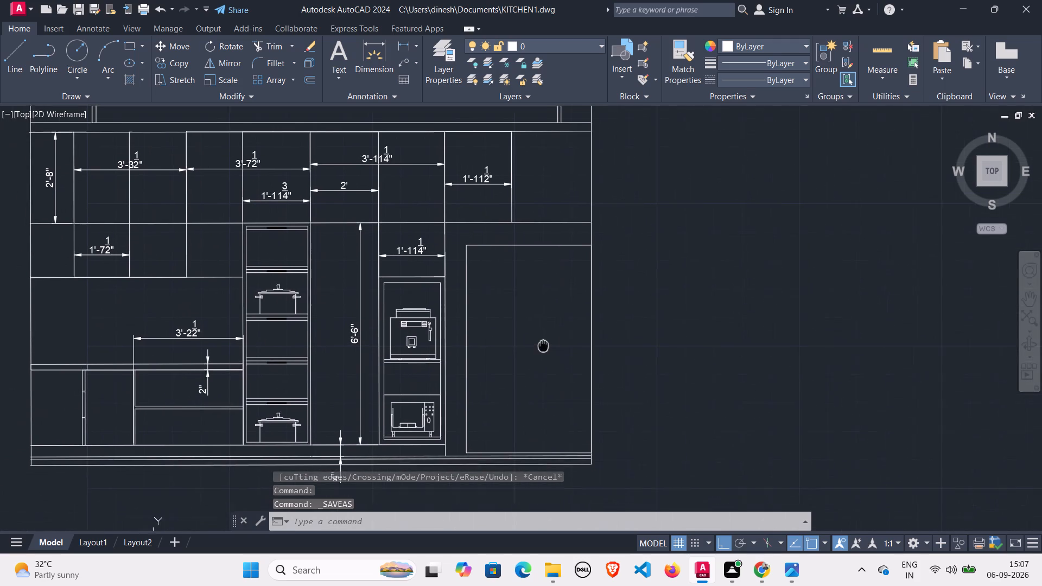
middle_click_drag(541, 345, 538, 342)
left_click(91, 539)
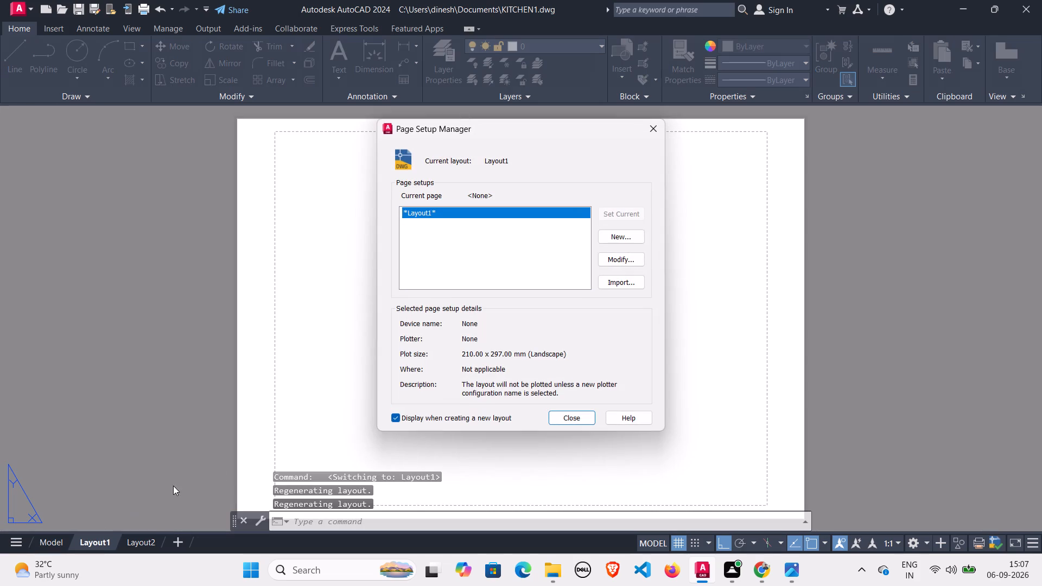
left_click(619, 255)
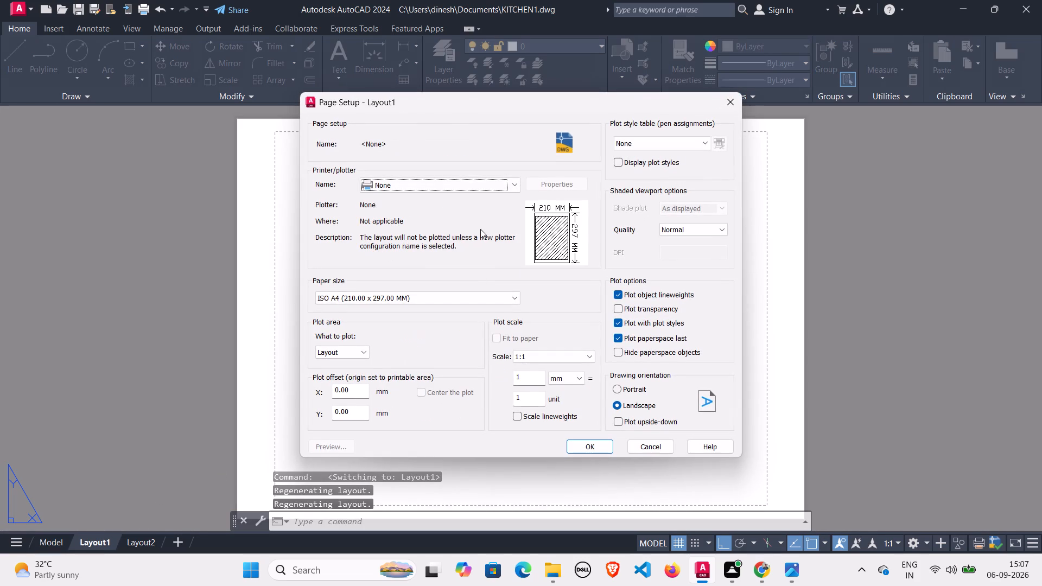
left_click(514, 186)
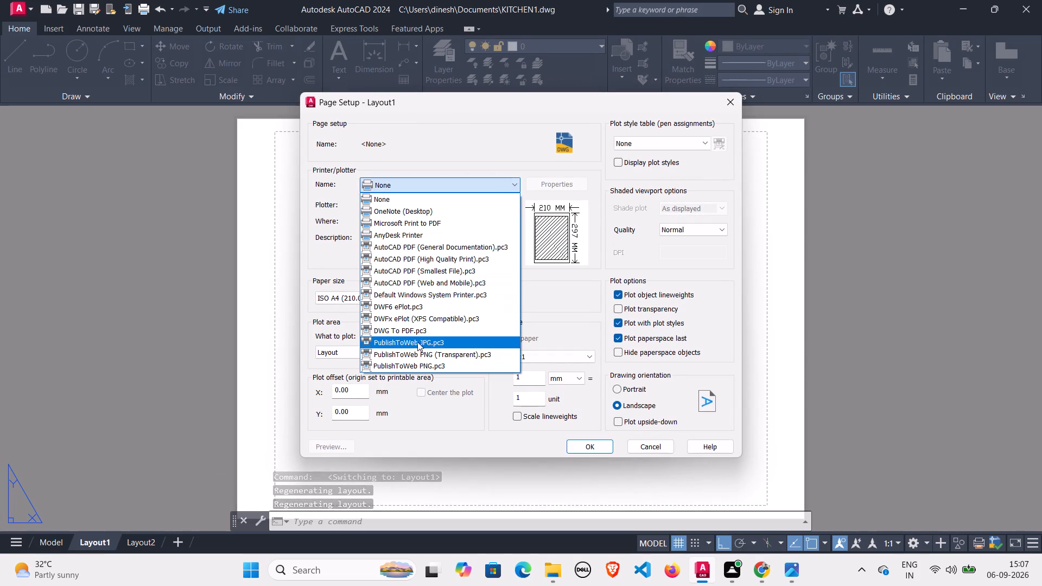
left_click(415, 333)
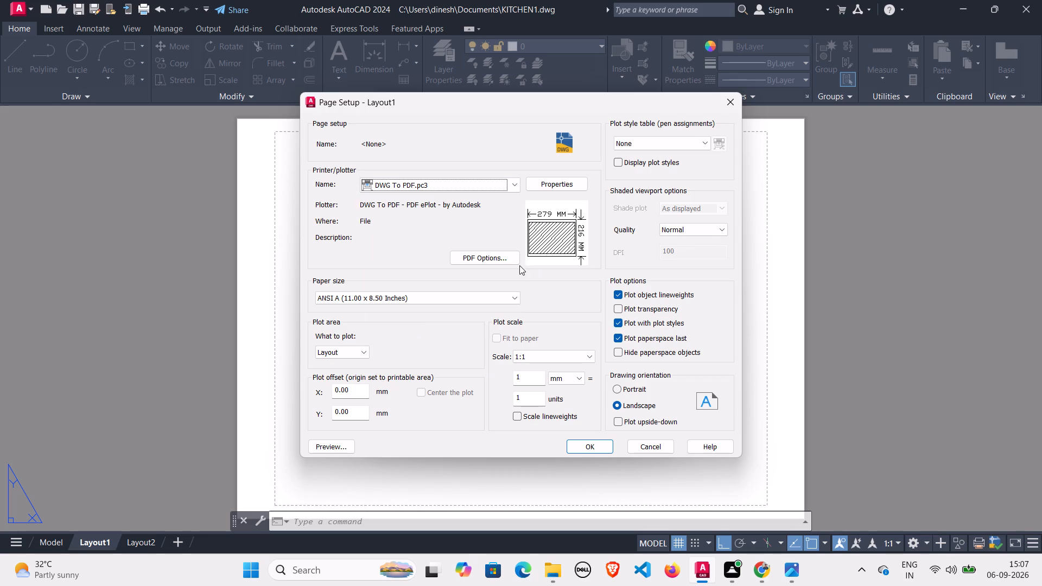
Set the Layout1 paper size to ISO A4 (210.00 x 297.00 MM).
left_click(503, 296)
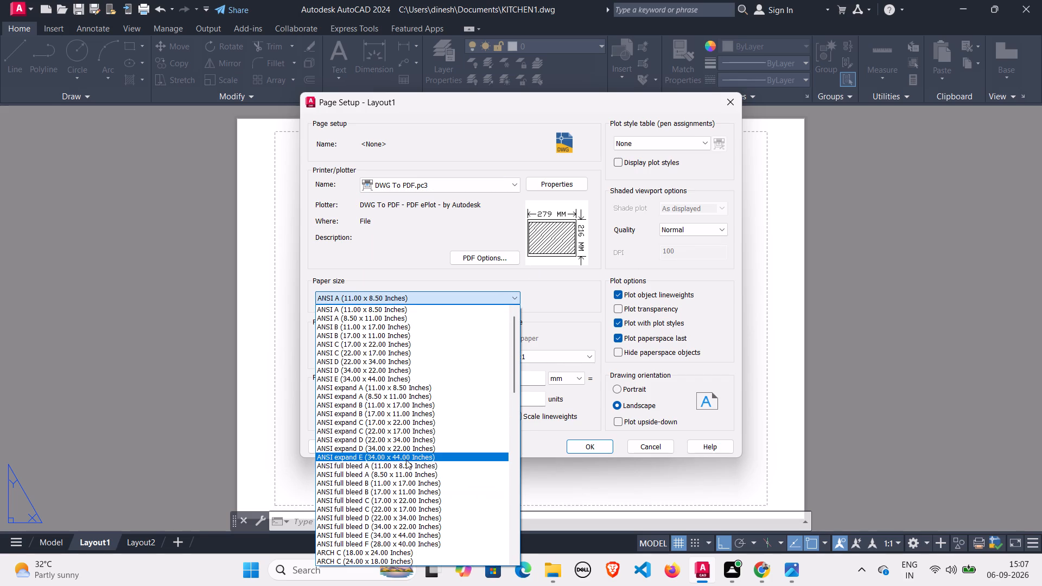
middle_click_drag(399, 514, 409, 428)
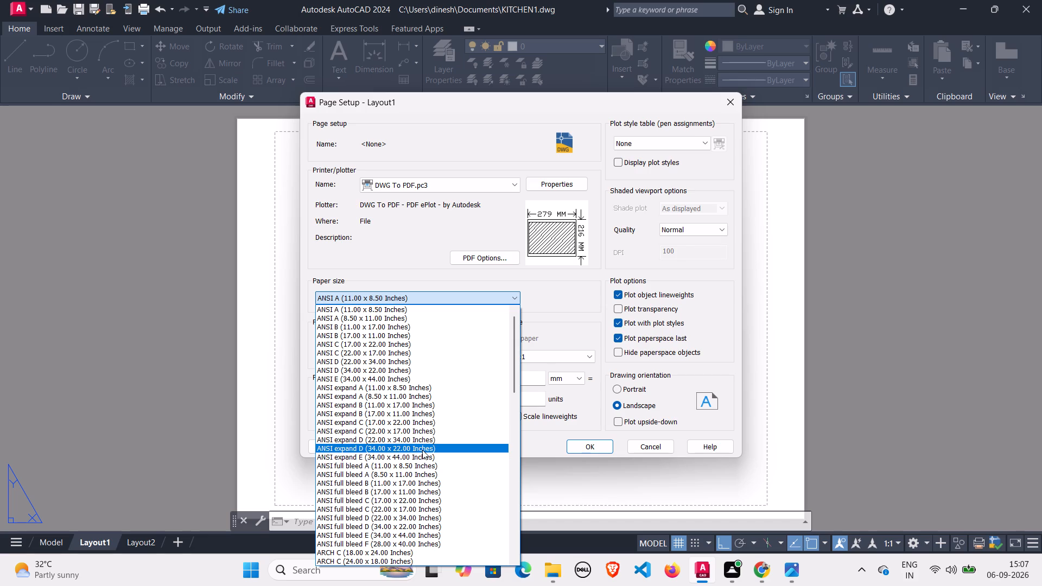
scroll(422, 450, "down", 1)
scroll(443, 506, "down", 10)
scroll(396, 492, "down", 2)
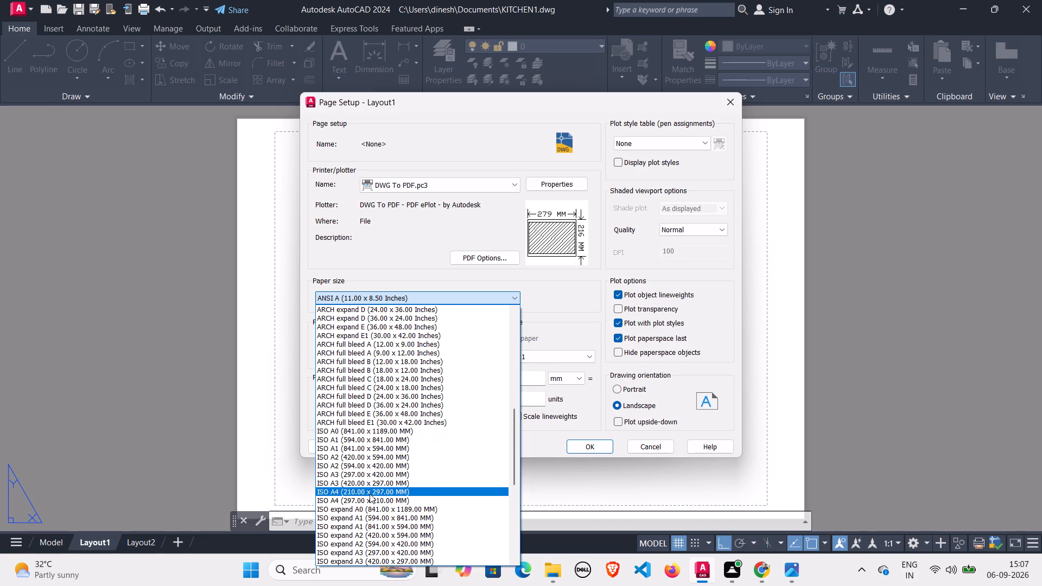
left_click(370, 494)
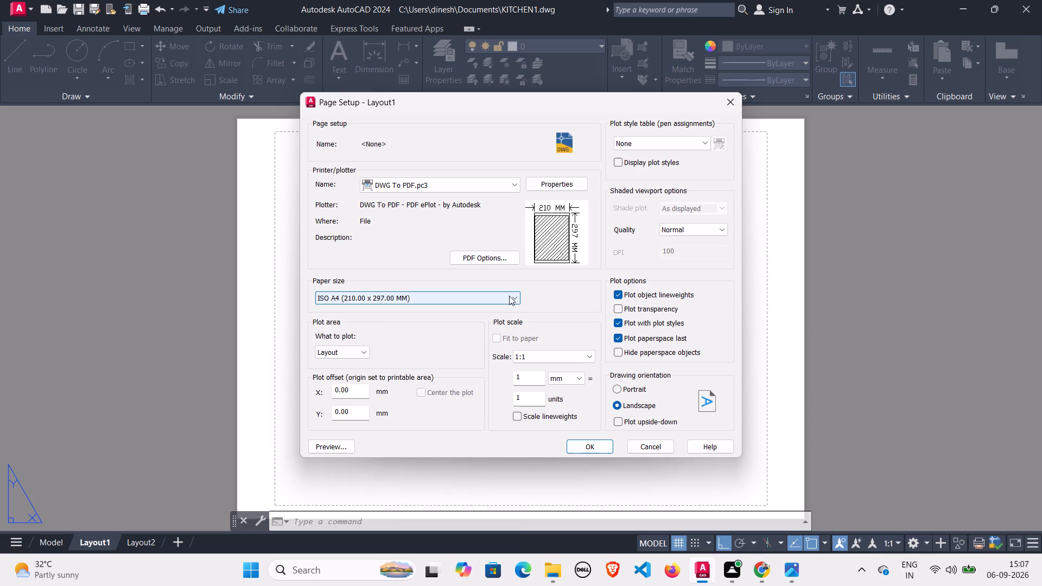
Set the Layout1 paper size to ISO full bleed A4 (297.00 x 210.00 MM).
left_click(509, 296)
middle_click_drag(415, 531, 422, 427)
scroll(423, 423, "down", 2)
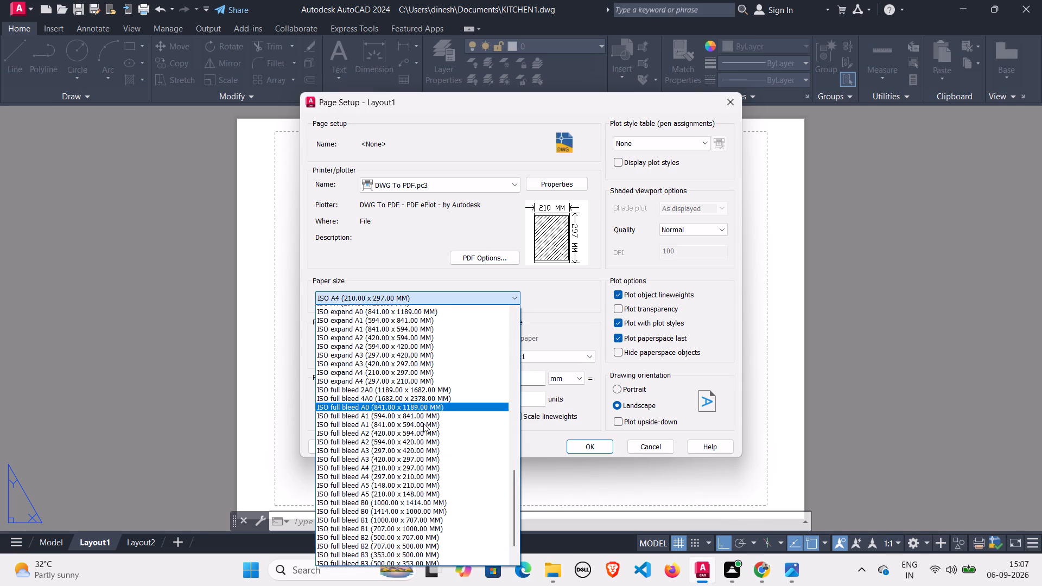
scroll(423, 527, "down", 10)
middle_click_drag(499, 417, 475, 328)
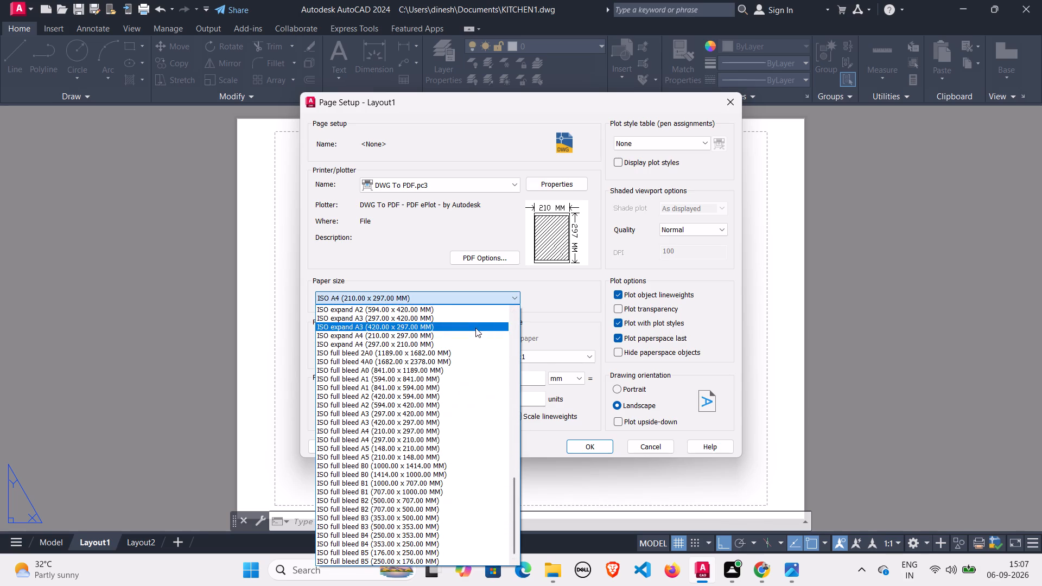
middle_click_drag(475, 328, 461, 373)
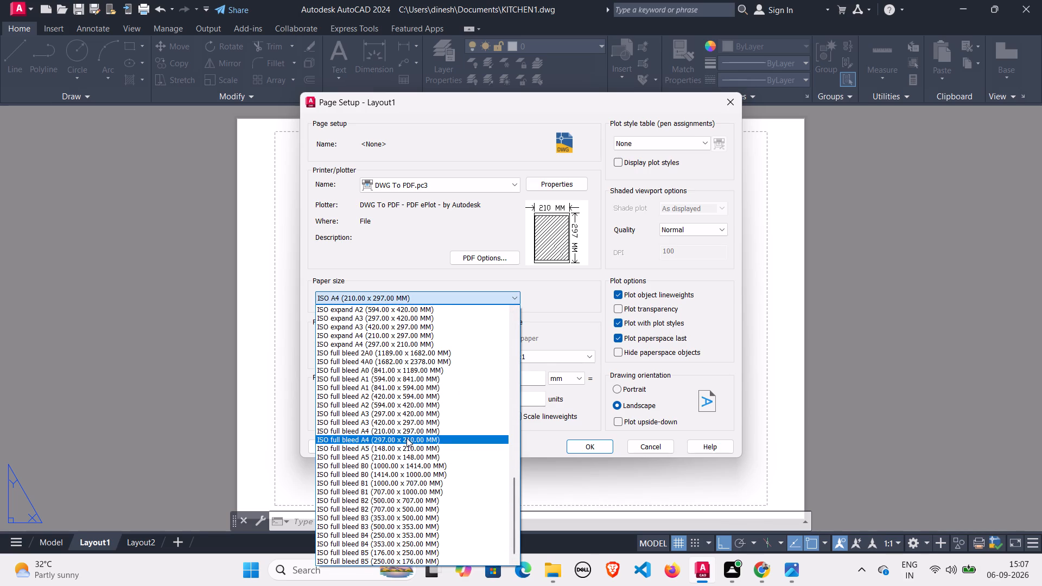
left_click(406, 438)
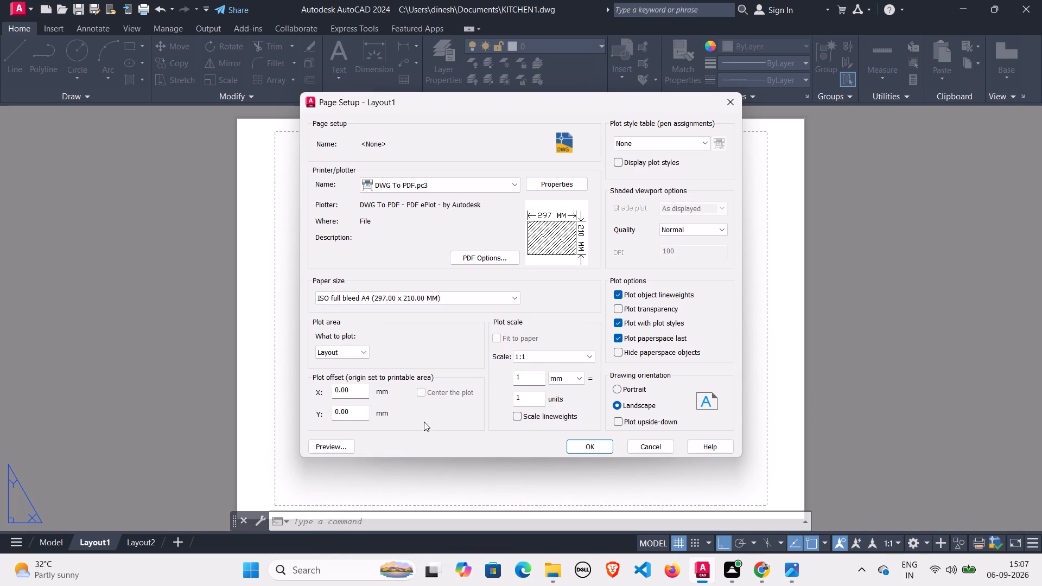
Set the plot area to a window spanning the dashed printable-area rectangle from corner to corner.
left_click(364, 352)
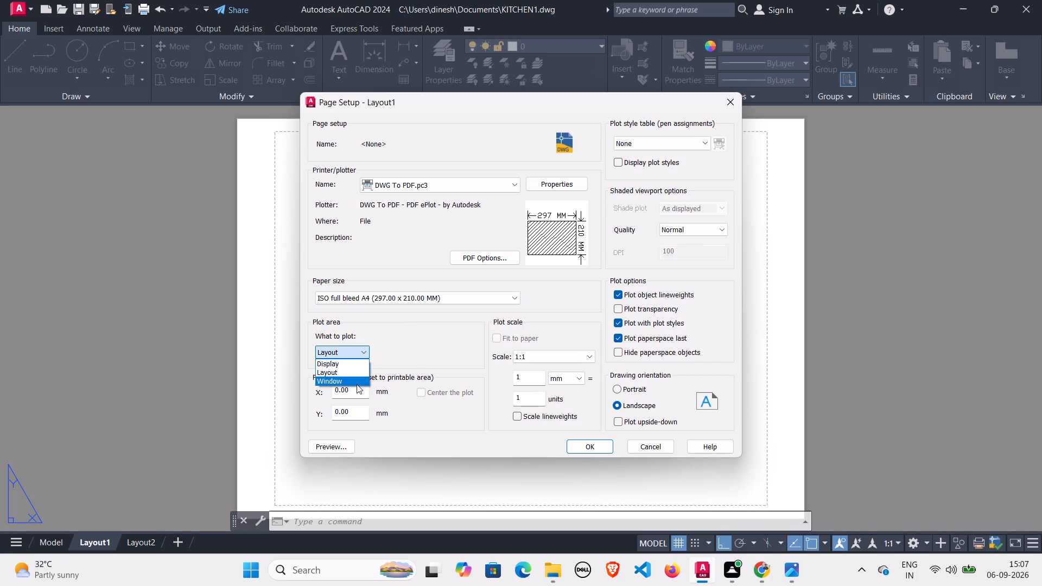
left_click(357, 384)
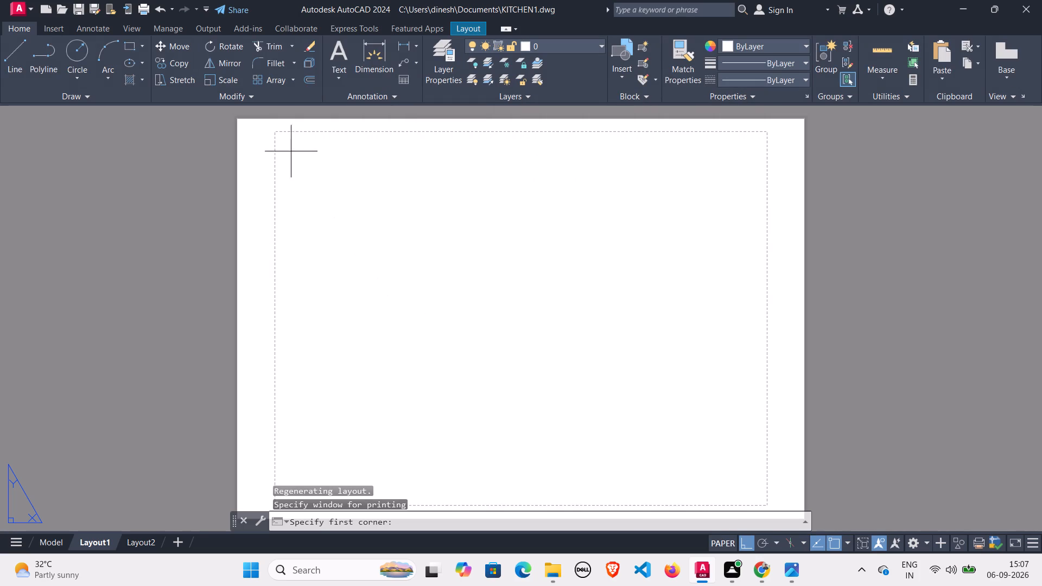
left_click(274, 131)
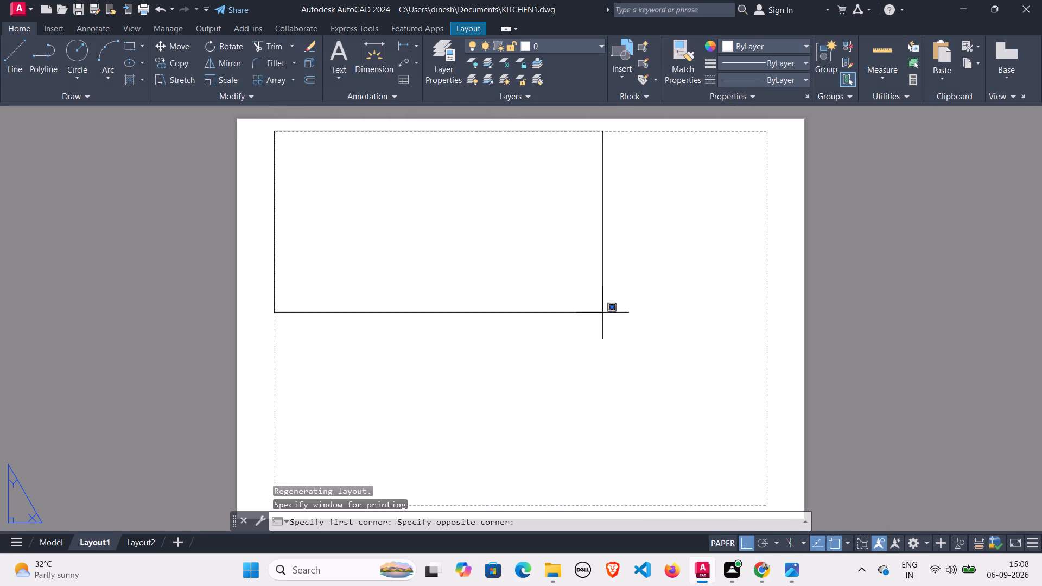
left_click(767, 506)
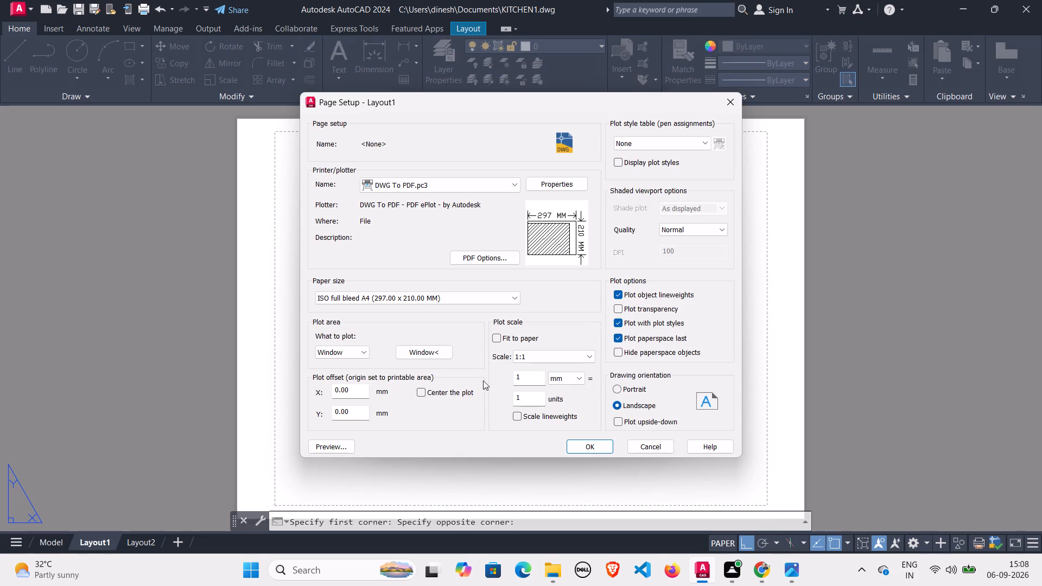
Centre the plot, fit it to the paper, and finish the Layout1 page setup.
left_click(425, 393)
left_click(497, 342)
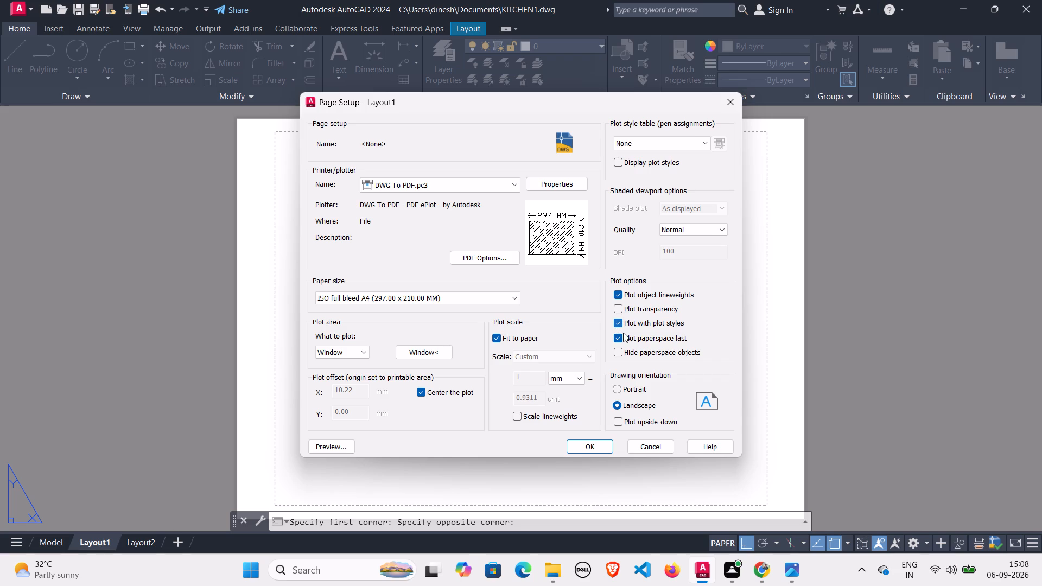
left_click(584, 450)
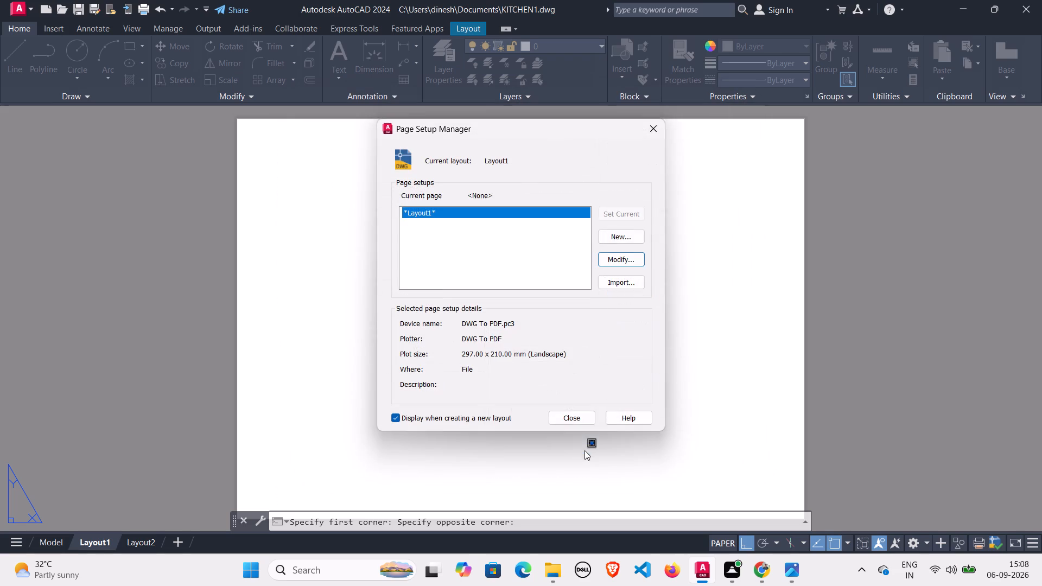
left_click(588, 418)
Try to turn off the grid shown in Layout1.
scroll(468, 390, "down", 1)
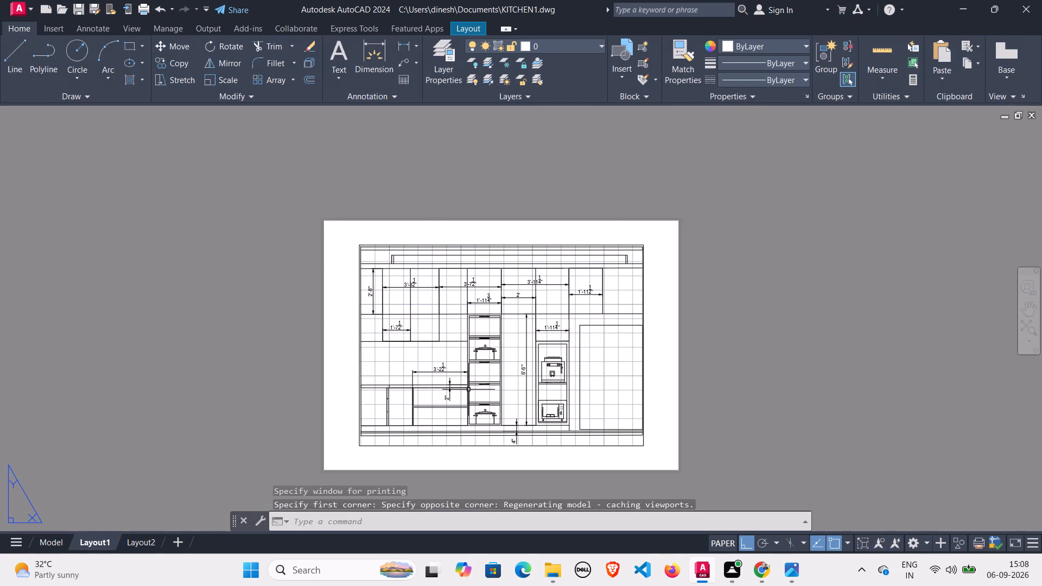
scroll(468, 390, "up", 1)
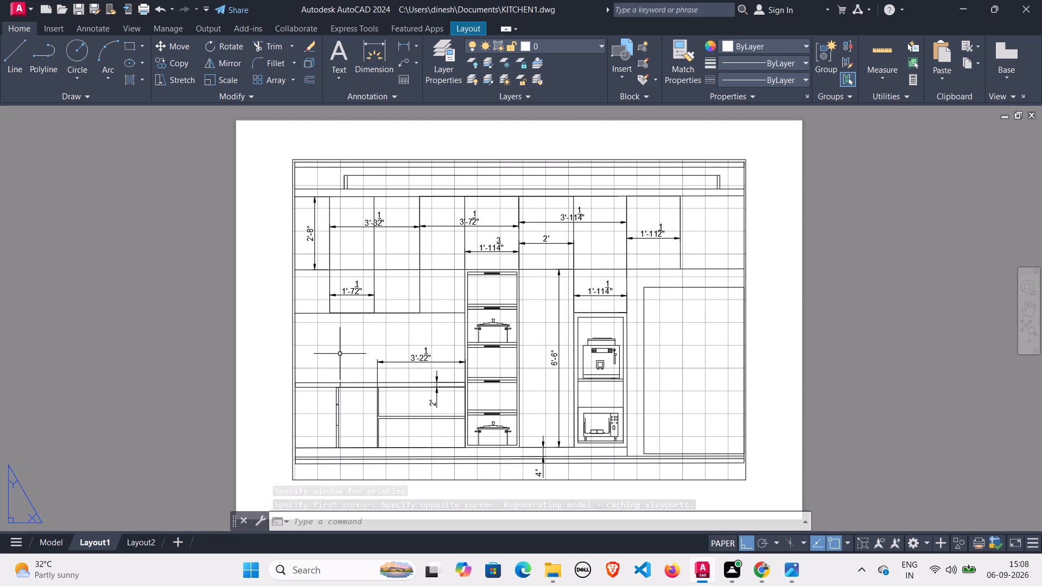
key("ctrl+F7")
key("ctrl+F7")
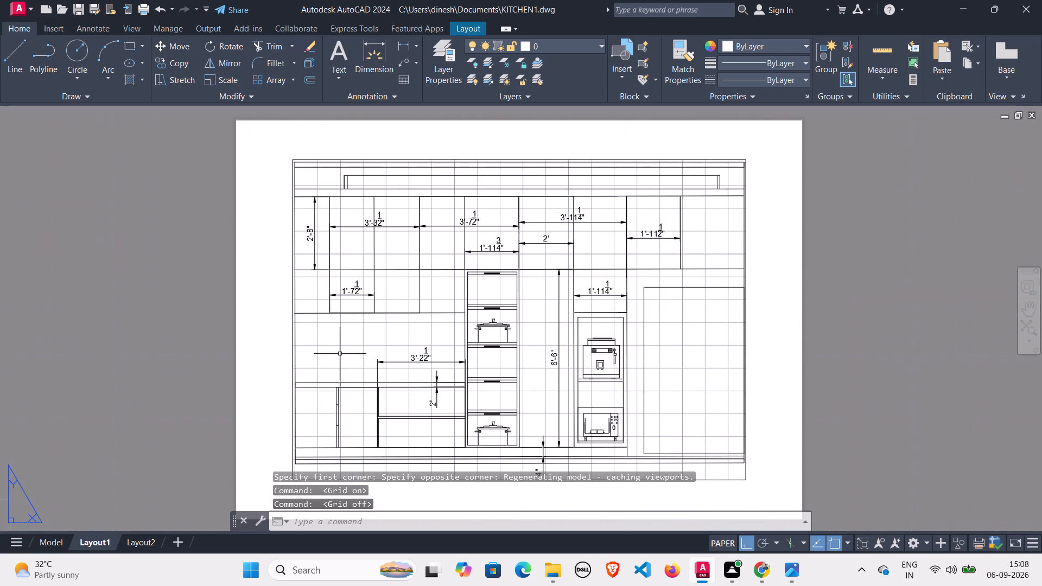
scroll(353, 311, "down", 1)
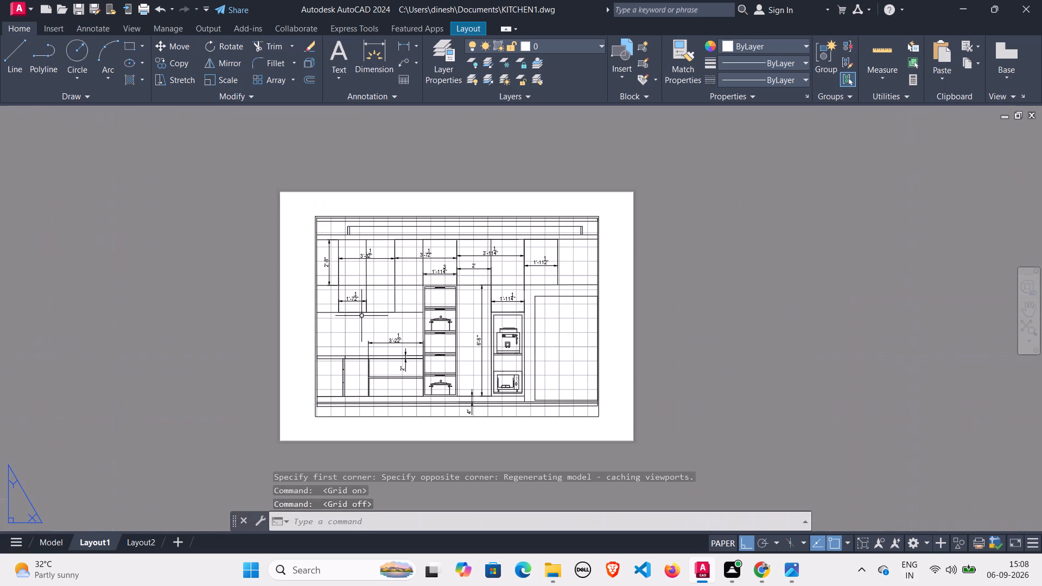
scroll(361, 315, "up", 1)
Activate the Layout1 viewport and reposition the kitchen elevation so it fills the viewport frame.
double_click(342, 334)
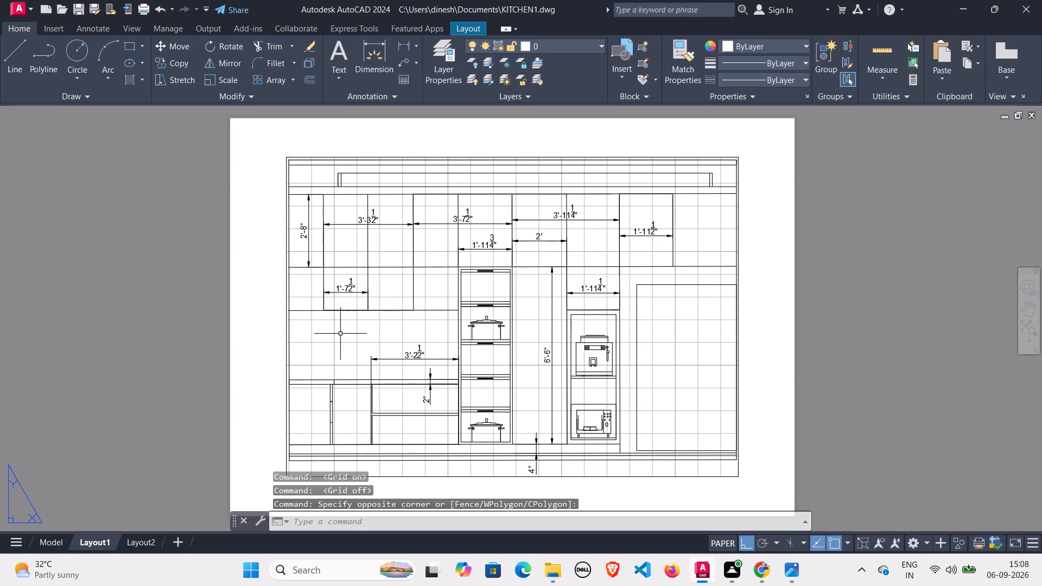
left_click(340, 334)
left_click(337, 343)
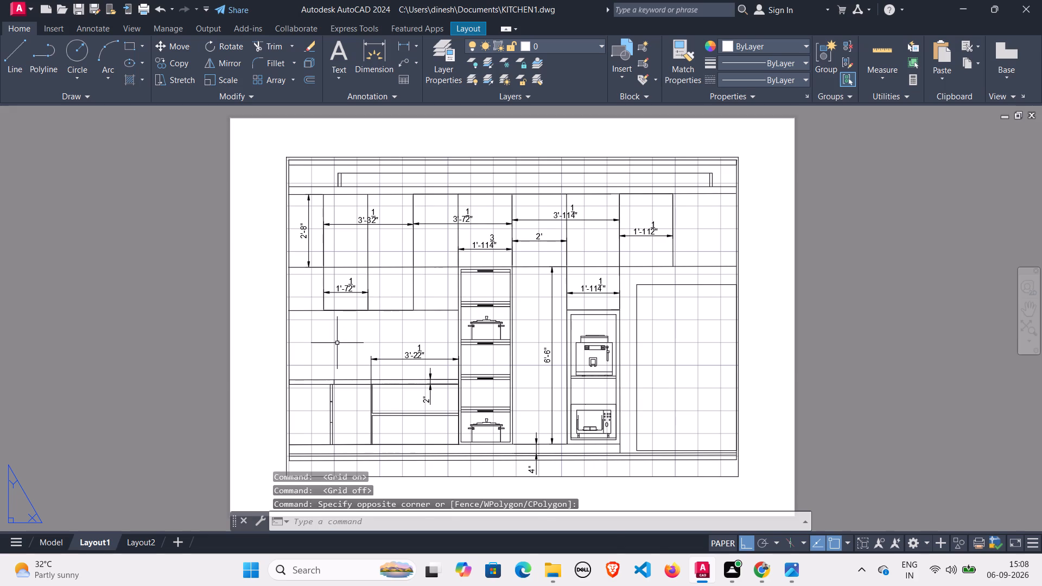
double_click(337, 343)
scroll(337, 343, "down", 1)
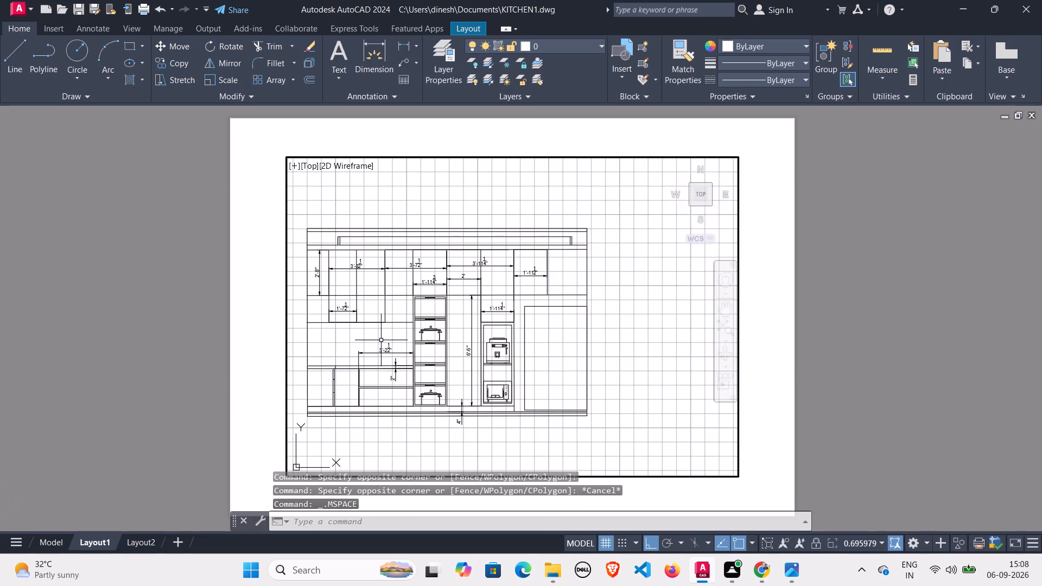
middle_click_drag(377, 337, 444, 331)
scroll(444, 328, "up", 1)
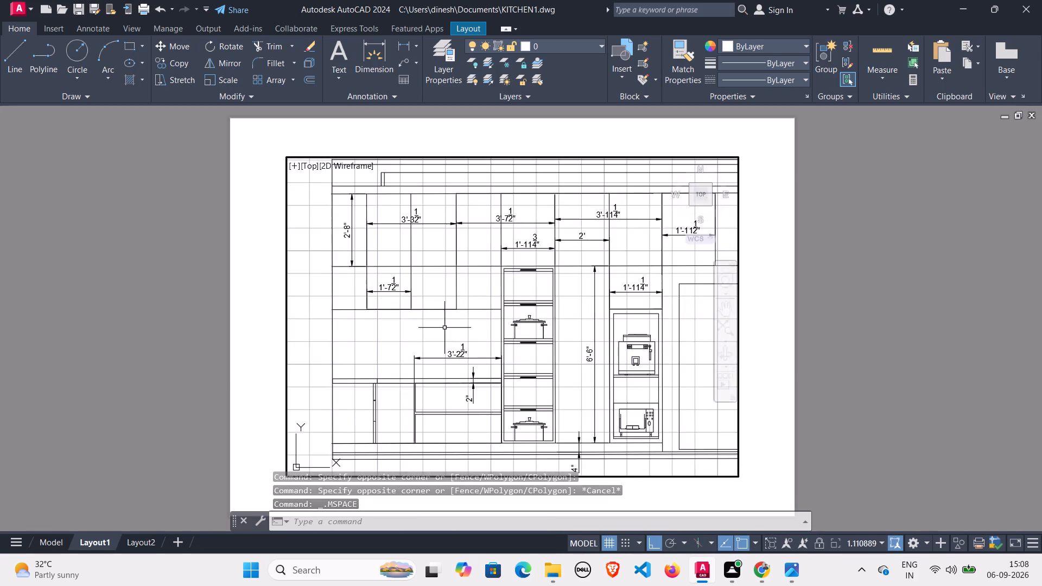
scroll(444, 328, "up", 1)
scroll(443, 328, "down", 2)
scroll(436, 328, "up", 1)
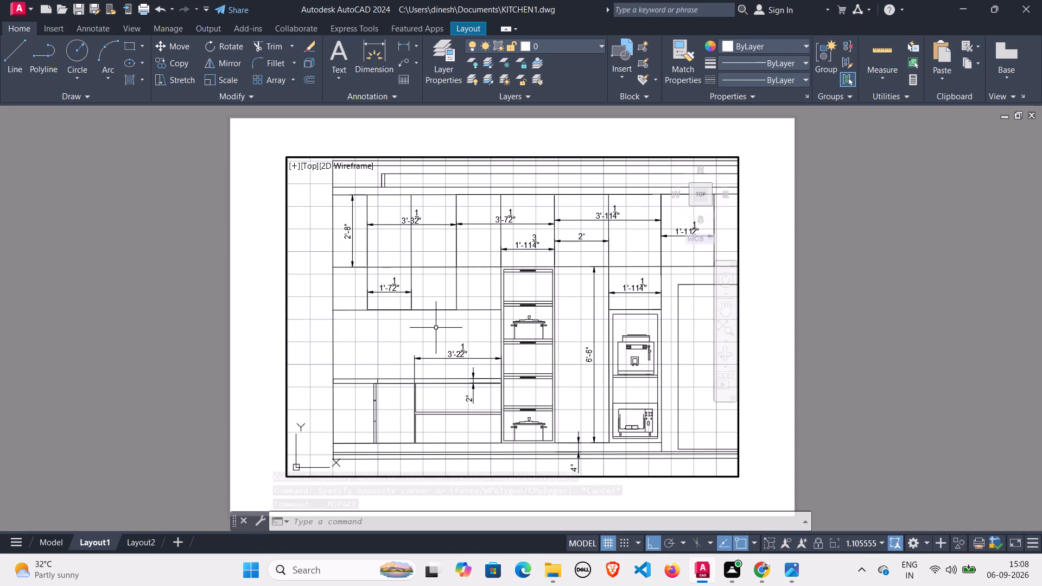
middle_click_drag(436, 328, 387, 336)
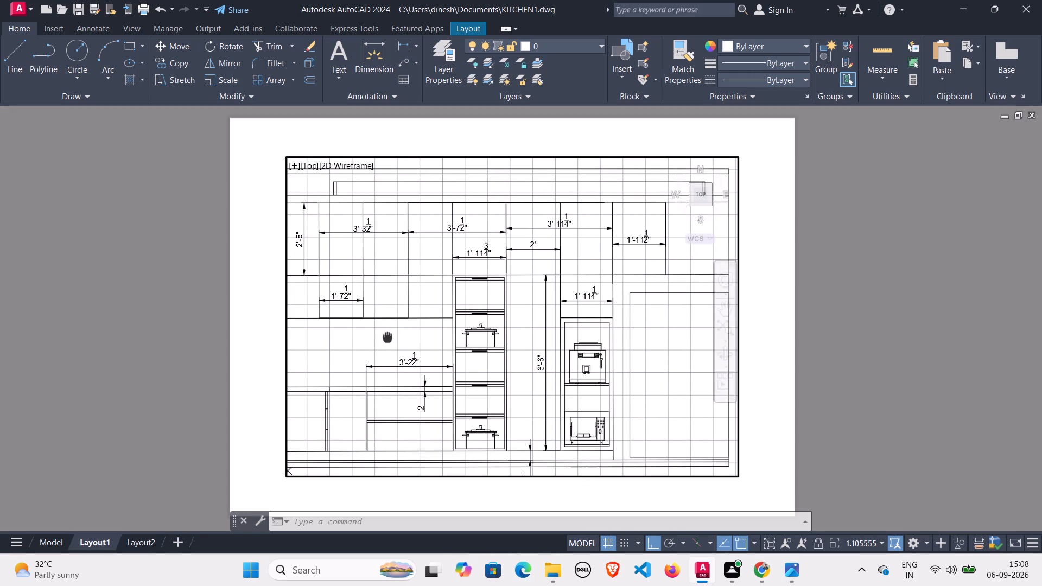
middle_click_drag(387, 336, 392, 334)
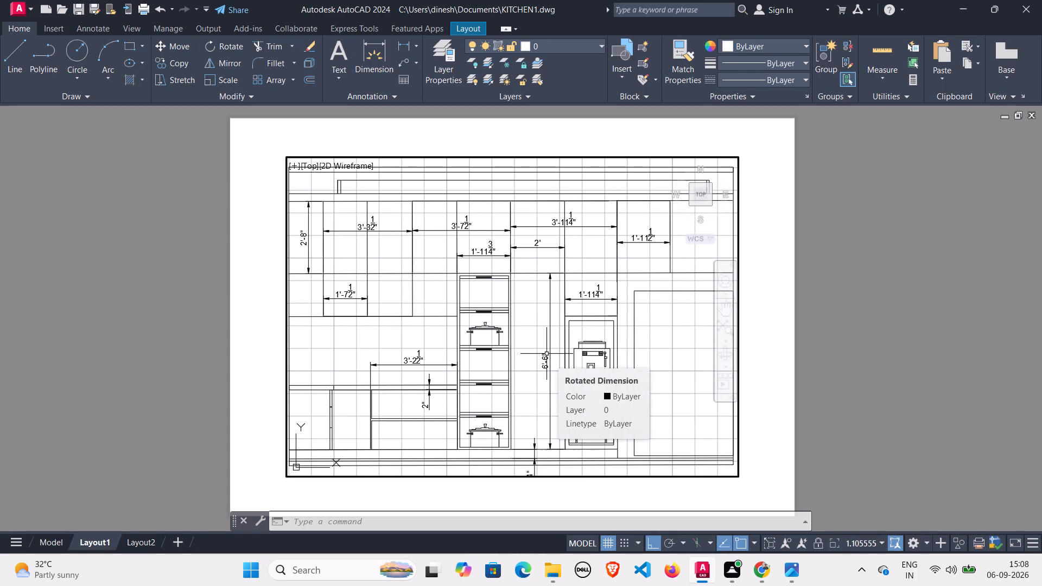
Open the plot settings for Layout1 and check the plot preview.
key("ctrl+p")
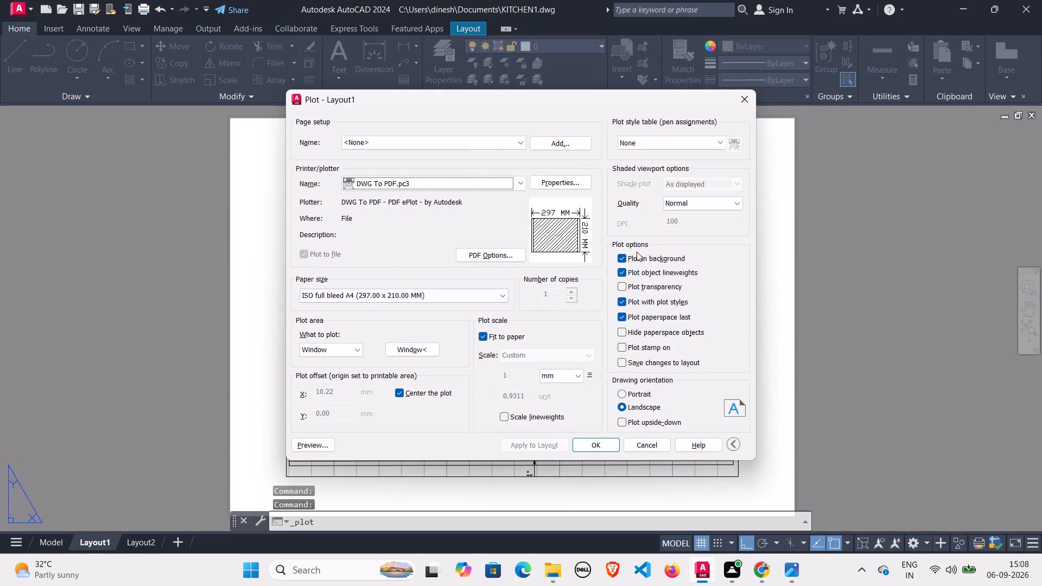
left_click(314, 446)
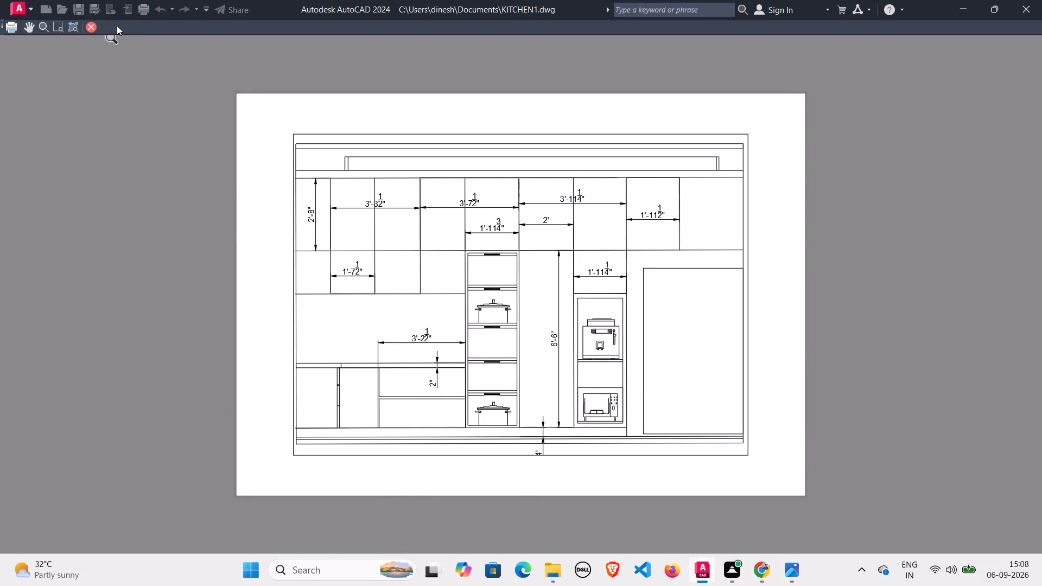
left_click(89, 24)
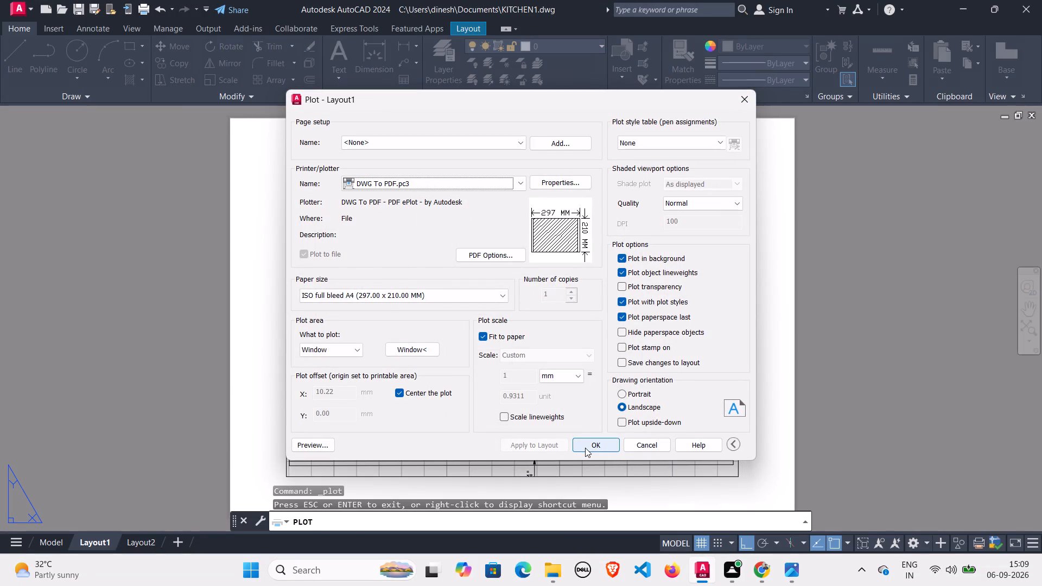
Assign the acad.ctb plot style table and apply the plot settings to the layout.
left_click(717, 142)
left_click(691, 168)
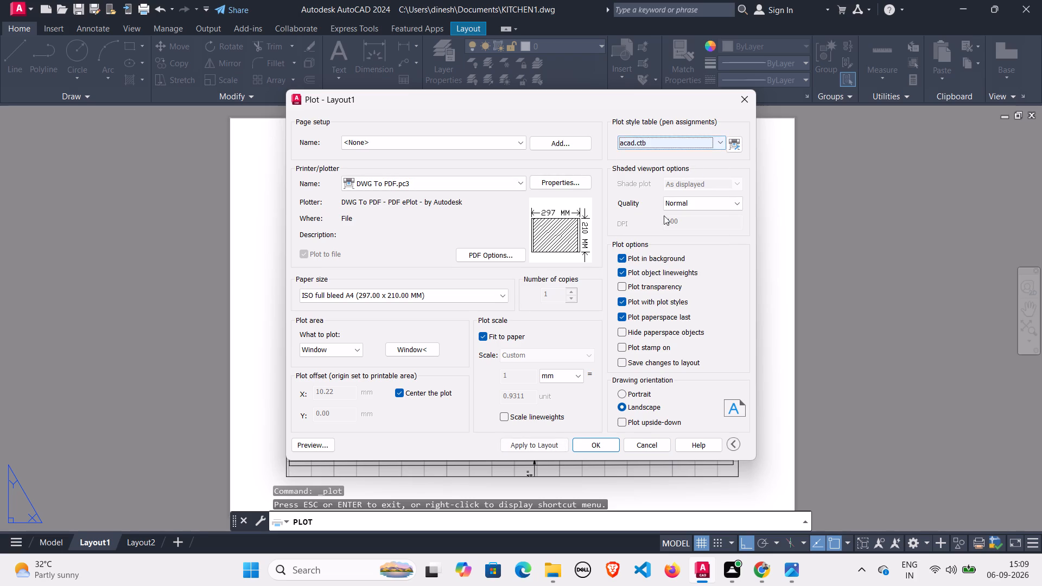
left_click(524, 445)
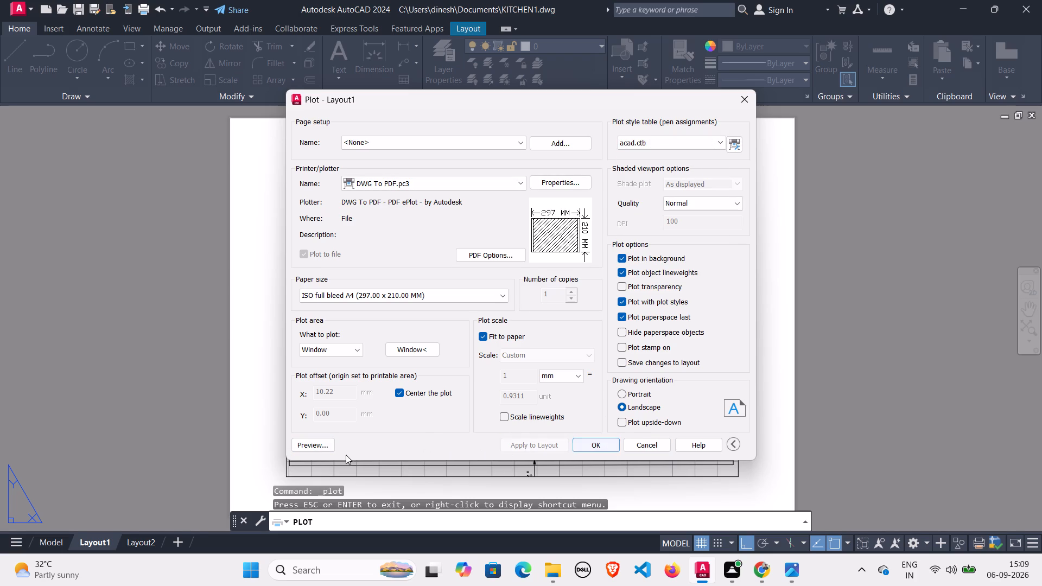
Preview the Layout1 plot with the acad.ctb plot style table.
left_click(312, 448)
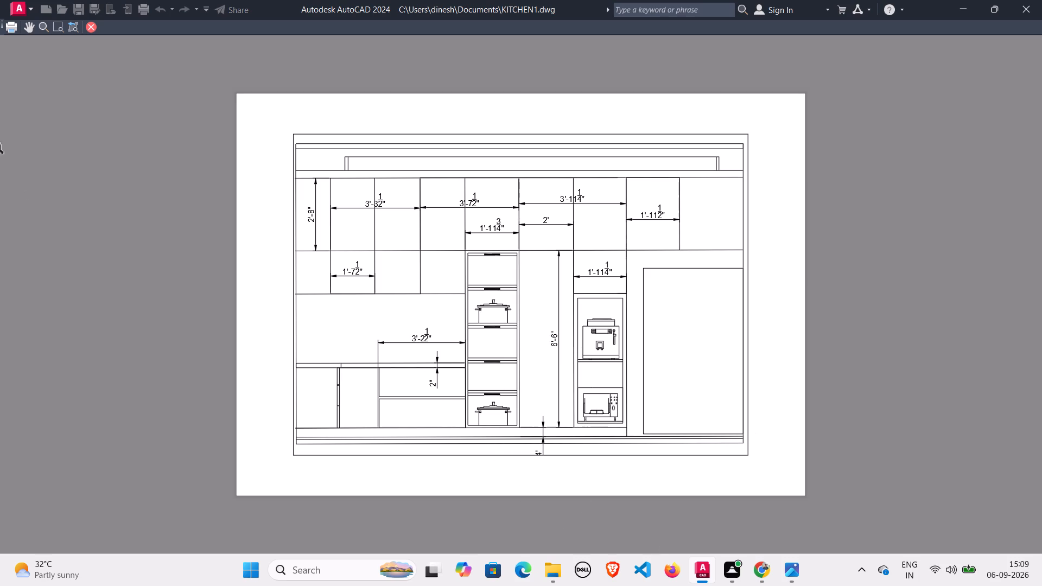
left_click(93, 26)
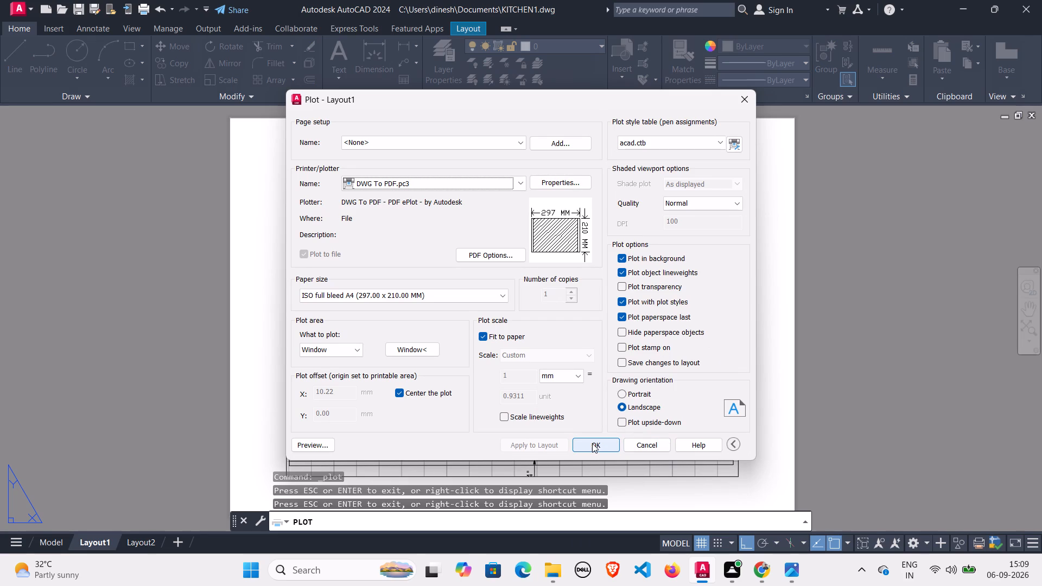
Plot Layout1 to PDF as KITCHEN1-Layout1.pdf in Documents and dismiss the background job notice.
left_click(592, 443)
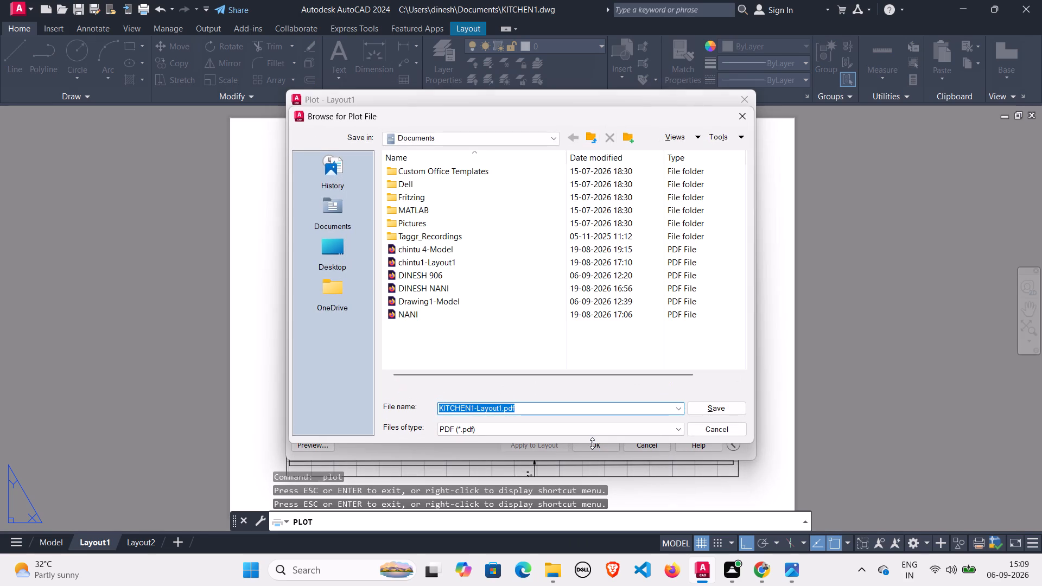
left_click(705, 405)
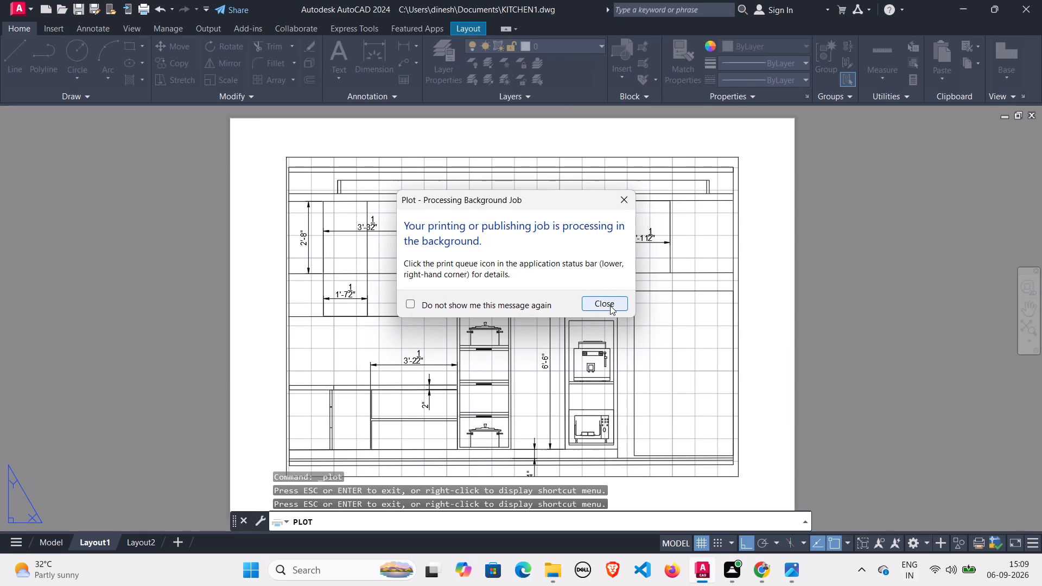
left_click(412, 304)
left_click(413, 302)
left_click(598, 297)
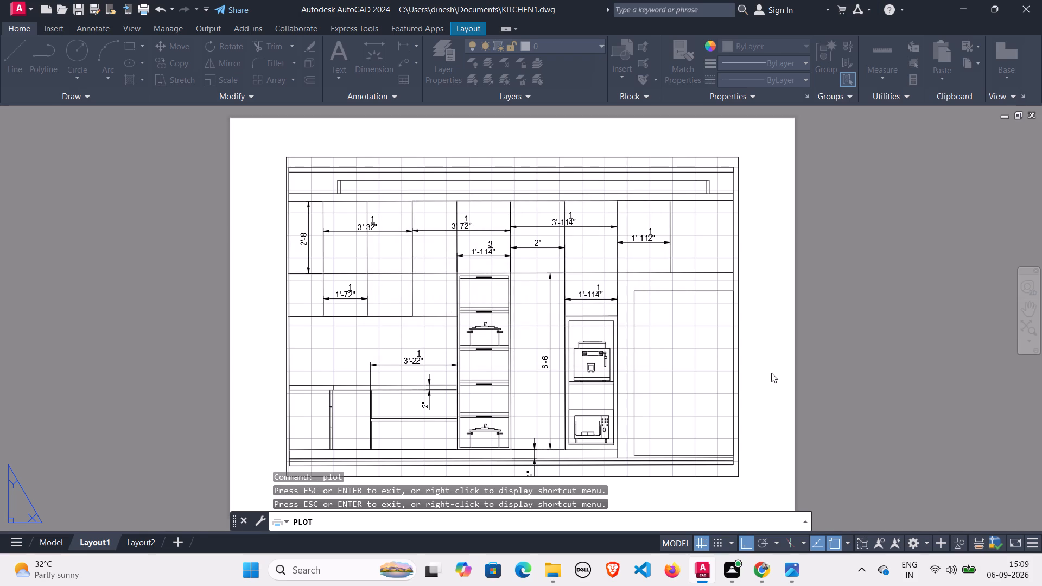